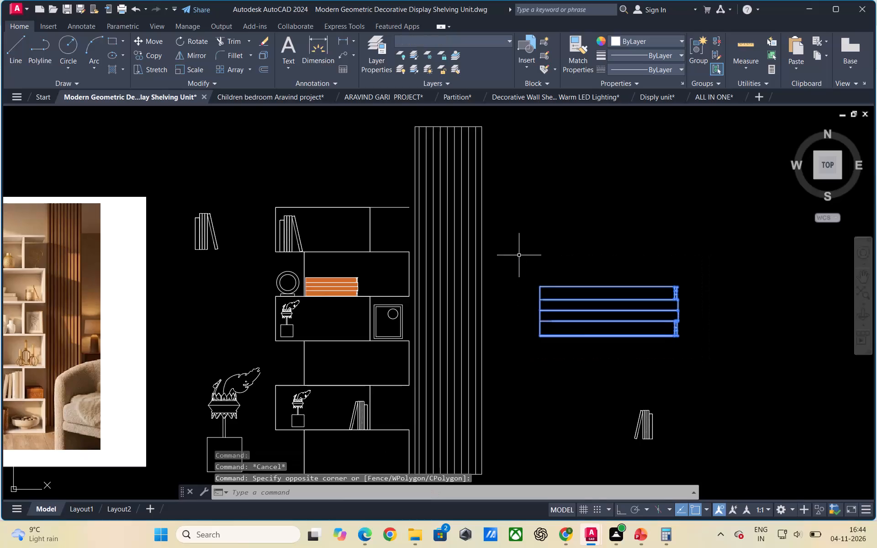
# Scale the unfilled book stack down from its upper-left corner until it is just under half the shelving unit's width.
pyautogui.write('SC')
pyautogui.press('a')
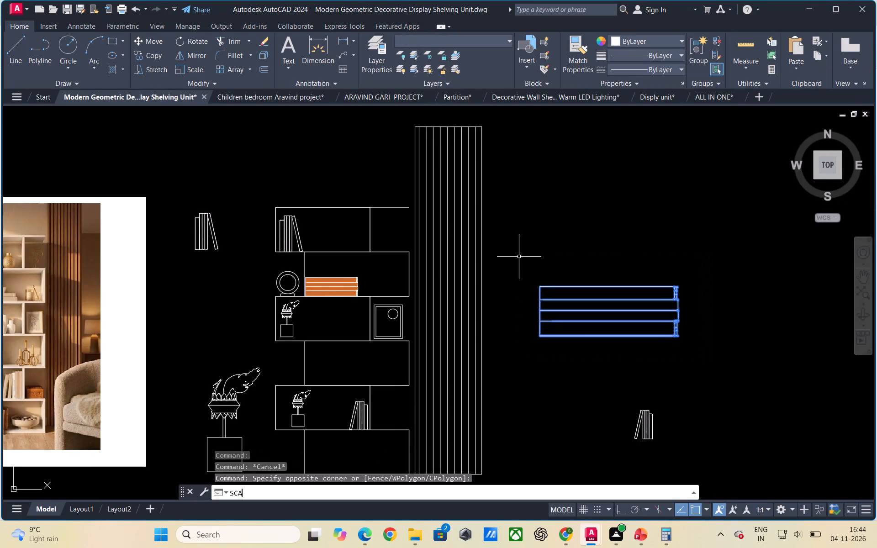
pyautogui.press('l')
pyautogui.press('e')
pyautogui.press('Return')
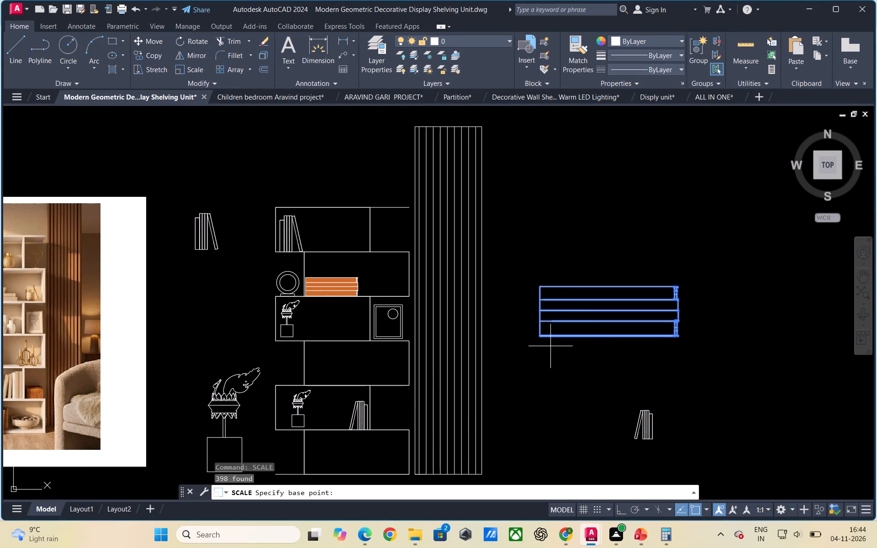
pyautogui.press('space')
pyautogui.click(542, 285)
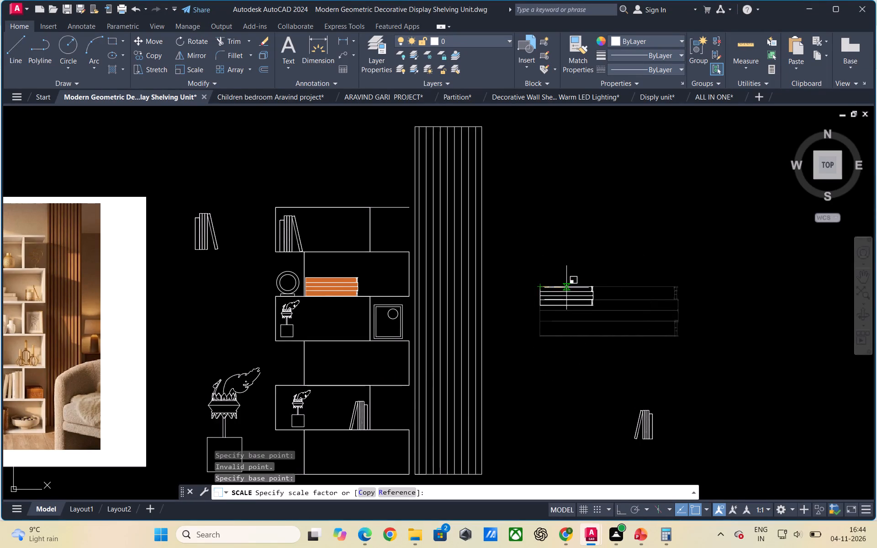
pyautogui.click(571, 288)
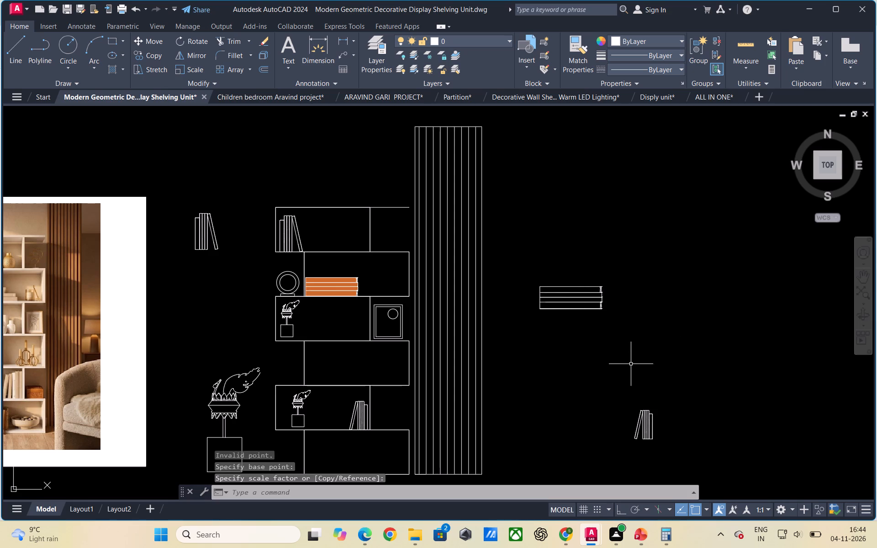
pyautogui.press('Escape')
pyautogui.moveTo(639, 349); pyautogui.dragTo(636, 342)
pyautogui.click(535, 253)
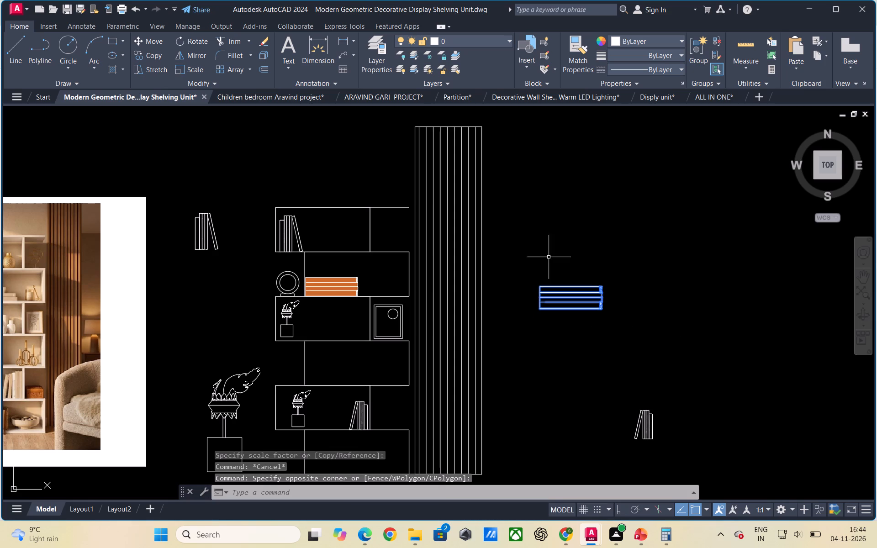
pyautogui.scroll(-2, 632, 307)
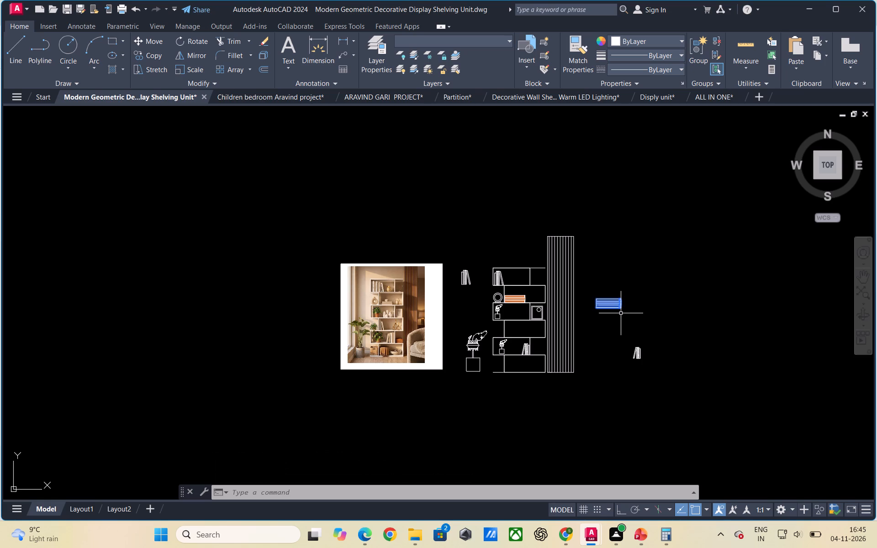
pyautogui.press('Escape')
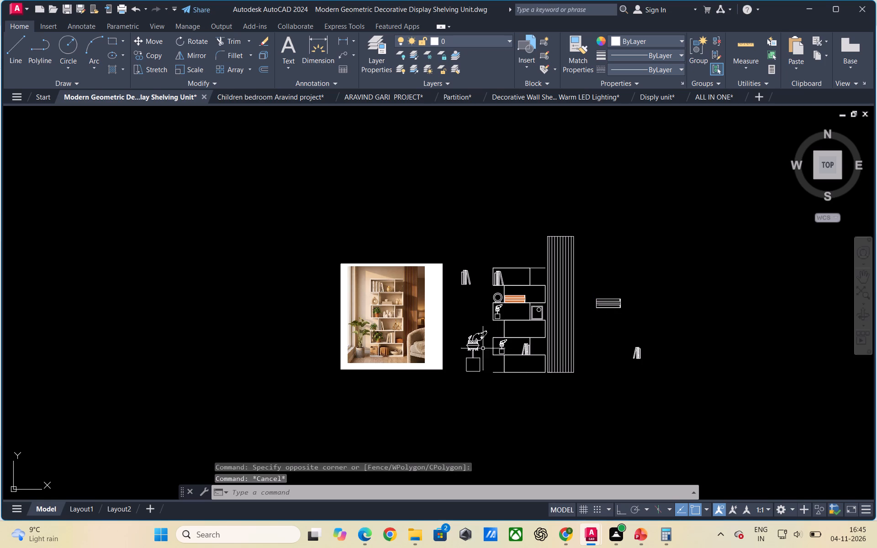
# Scale the potted ornament in the fifth shelf row up slightly from its pot's lower-left corner, keeping it within the compartment height.
pyautogui.scroll(1, 400, 349)
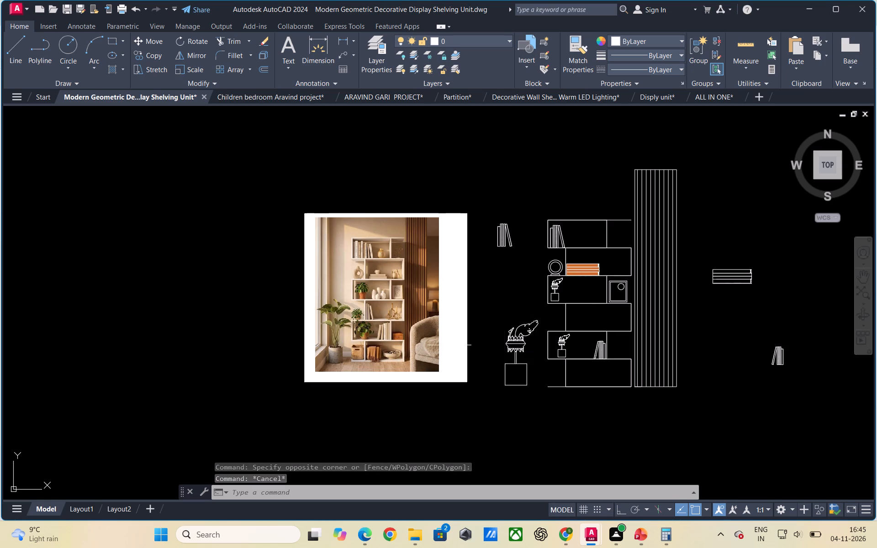
pyautogui.scroll(2, 572, 355)
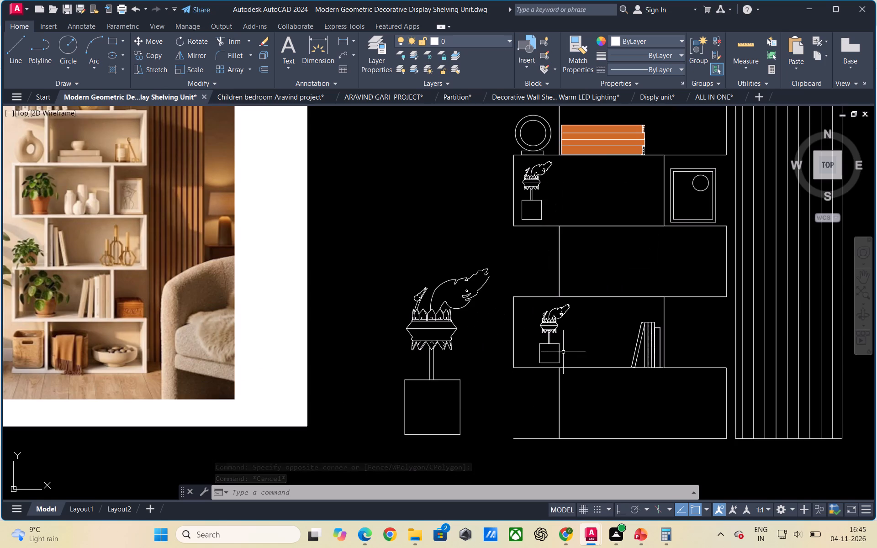
pyautogui.click(560, 350)
pyautogui.write('SC')
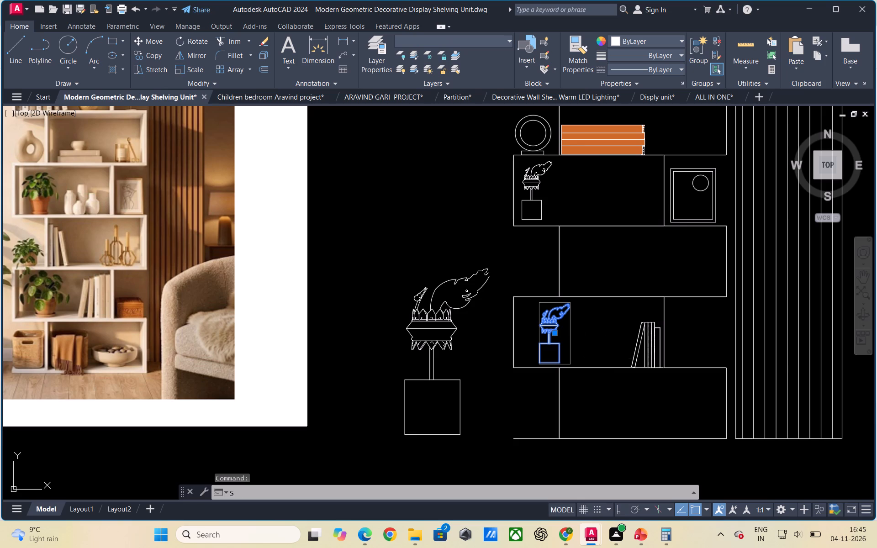
pyautogui.press('a')
pyautogui.press('l')
pyautogui.press('e')
pyautogui.press('Return')
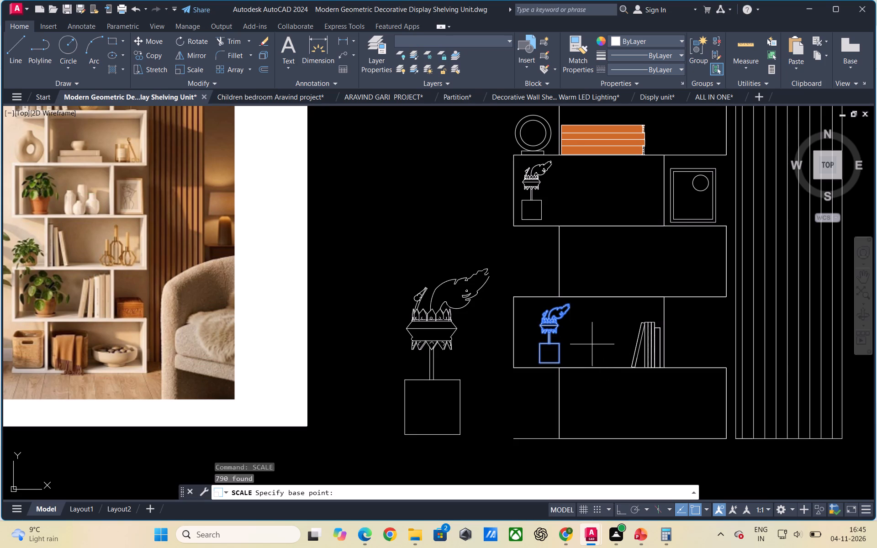
pyautogui.scroll(2, 590, 343)
pyautogui.click(459, 393)
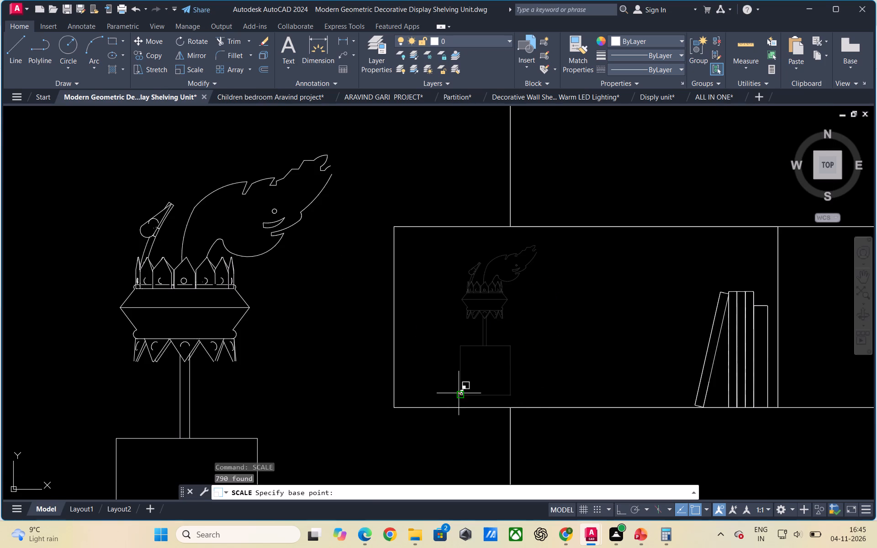
pyautogui.click(414, 326)
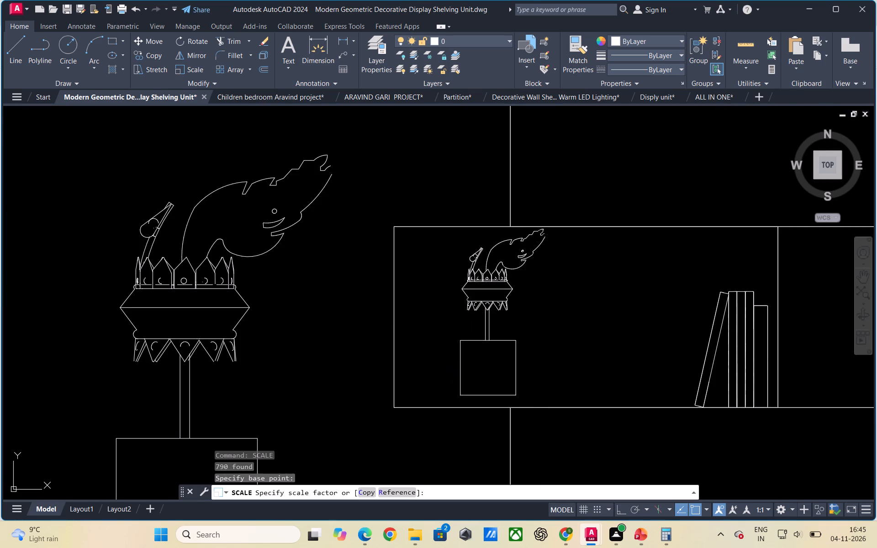
# Copy the group of vases and candles from the Disply unit drawing and paste it above the shelving unit in the Modern Geometric drawing.
pyautogui.scroll(-3, 503, 349)
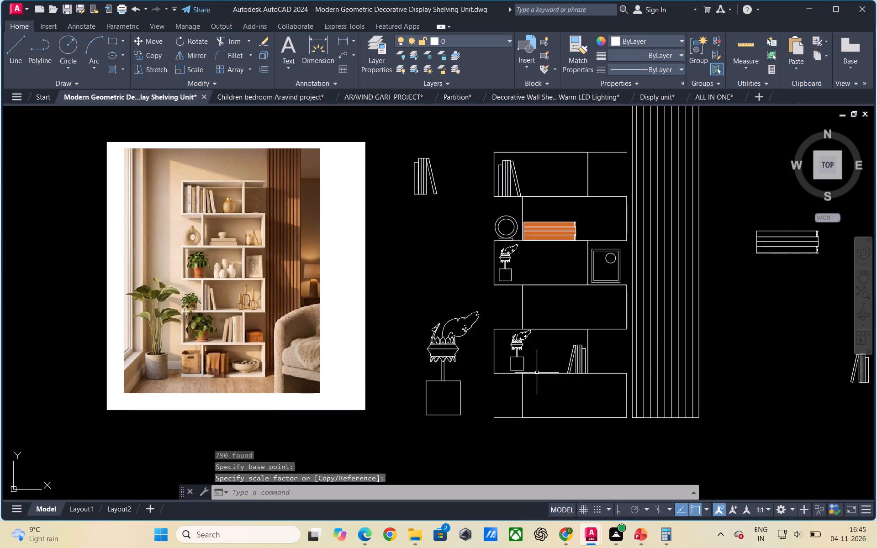
pyautogui.scroll(-1, 458, 386)
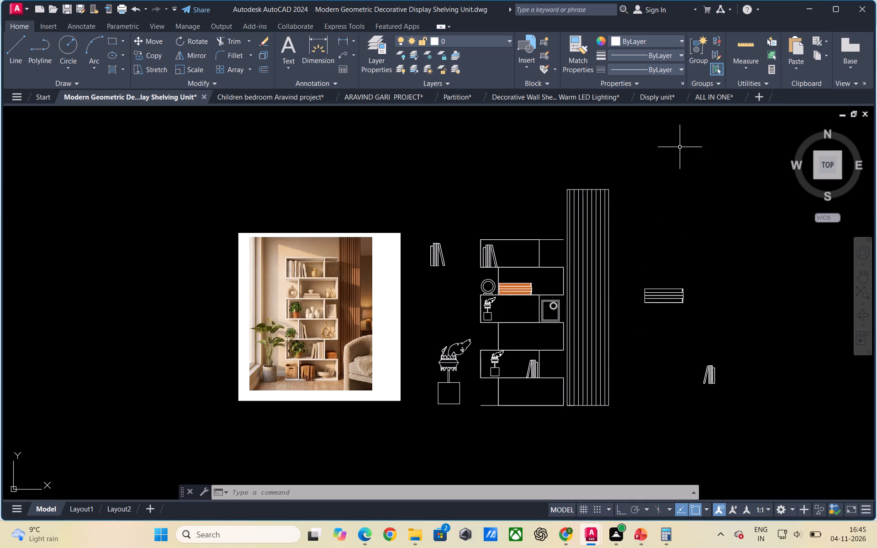
pyautogui.click(657, 99)
pyautogui.scroll(-1, 547, 348)
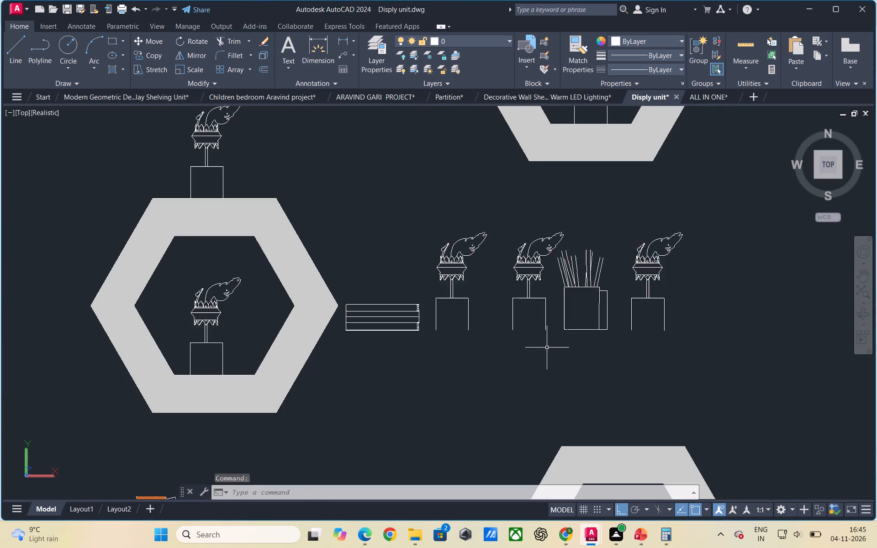
pyautogui.scroll(-2, 547, 348)
pyautogui.scroll(2, 486, 232)
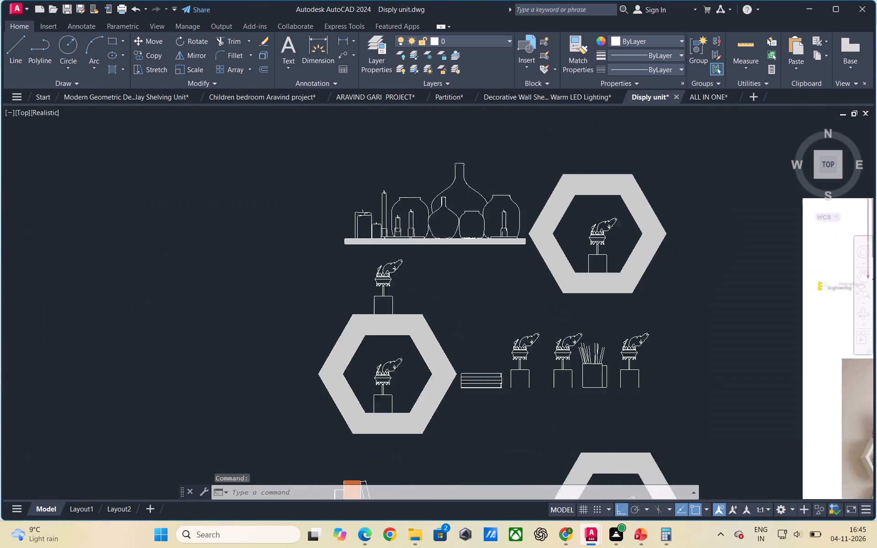
pyautogui.scroll(1, 530, 214)
pyautogui.scroll(-1, 531, 260)
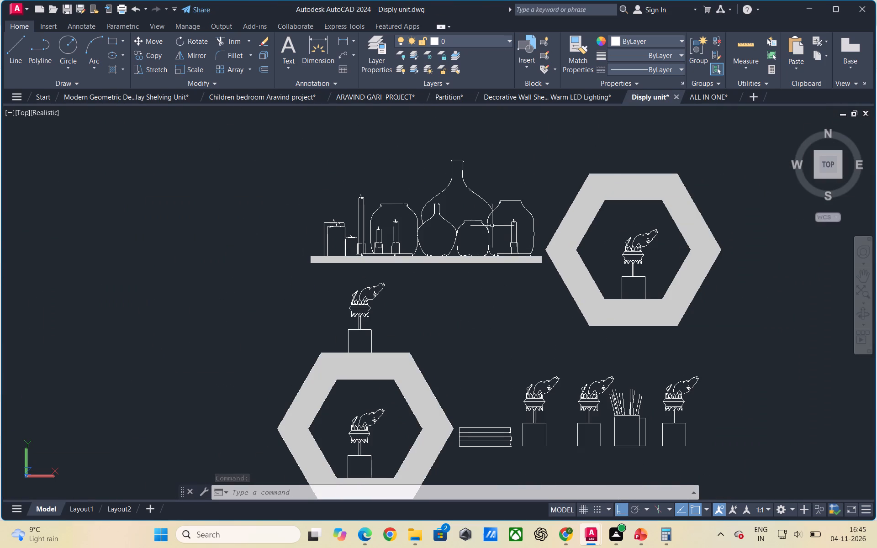
pyautogui.click(417, 234)
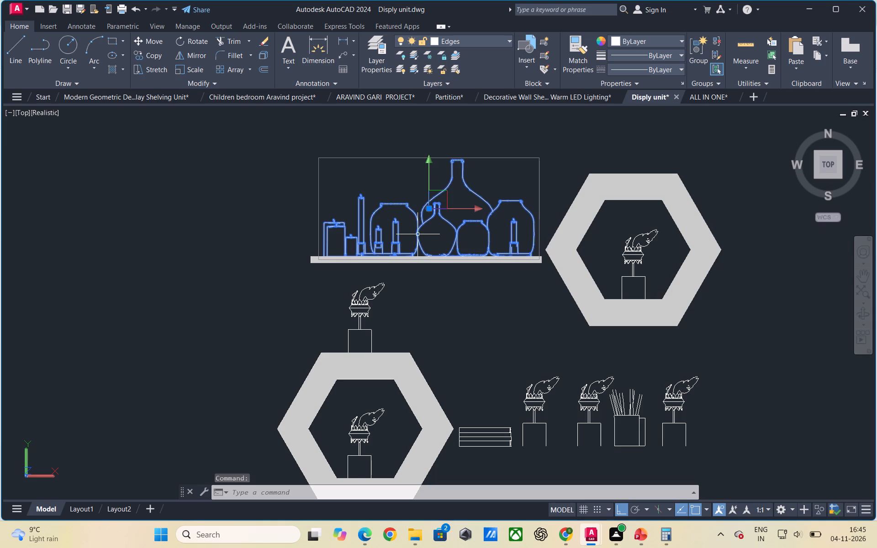
pyautogui.hotkey('ctrl', 'c')
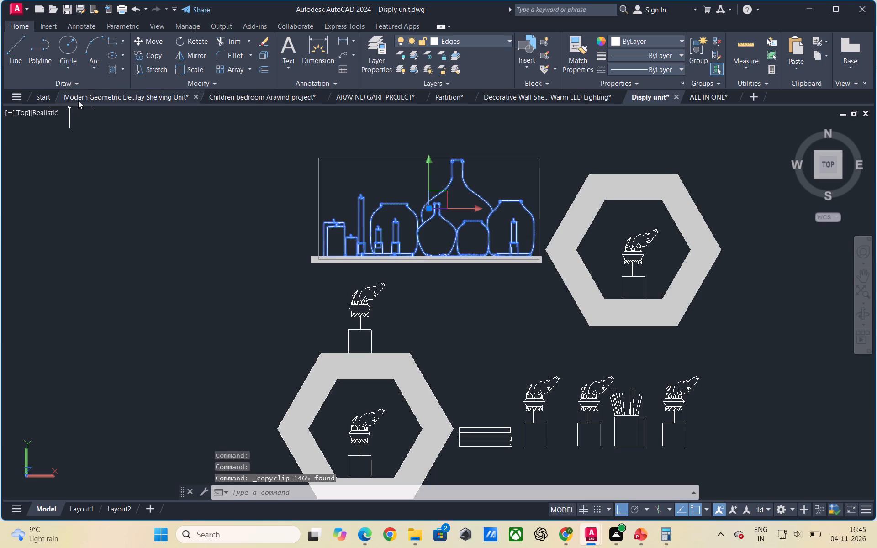
pyautogui.click(78, 100)
pyautogui.scroll(-1, 291, 272)
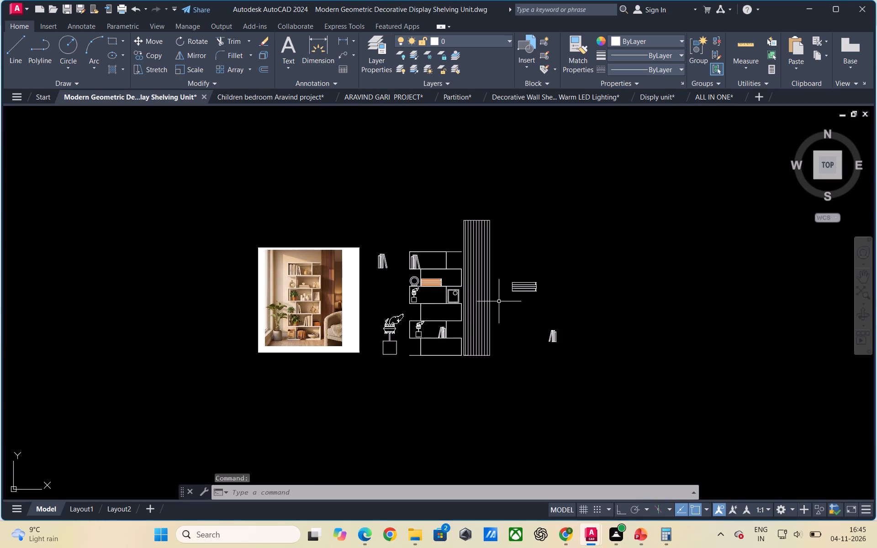
pyautogui.hotkey('ctrl', 'v')
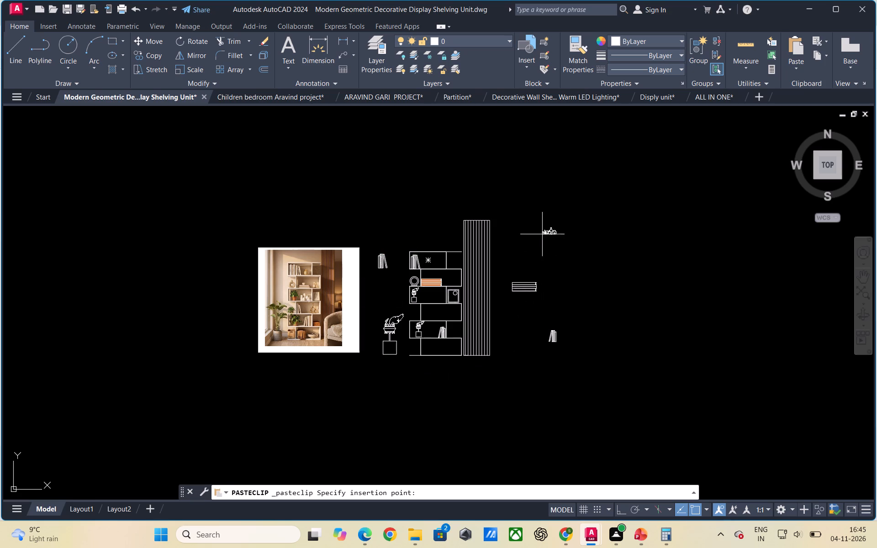
pyautogui.click(428, 207)
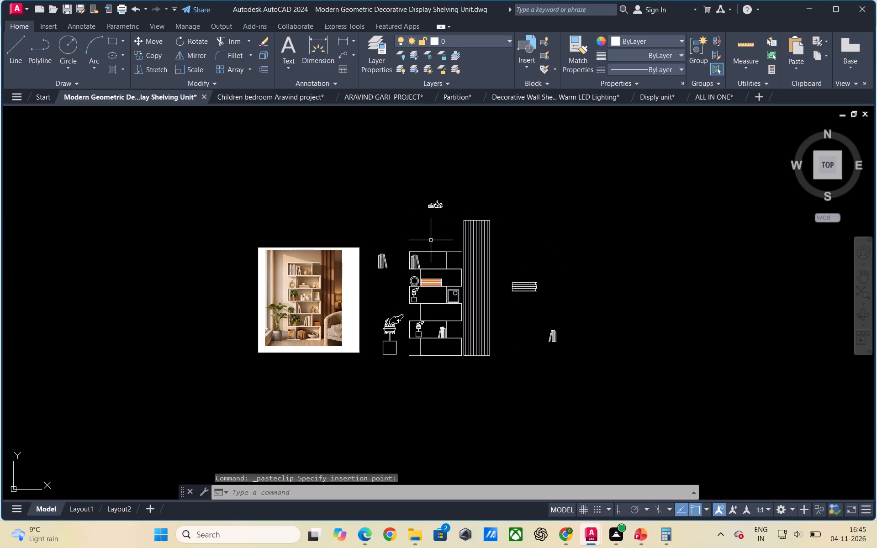
# Compare the reference photo's shelf ornaments with the pasted group of vases and candles.
pyautogui.scroll(2, 334, 262)
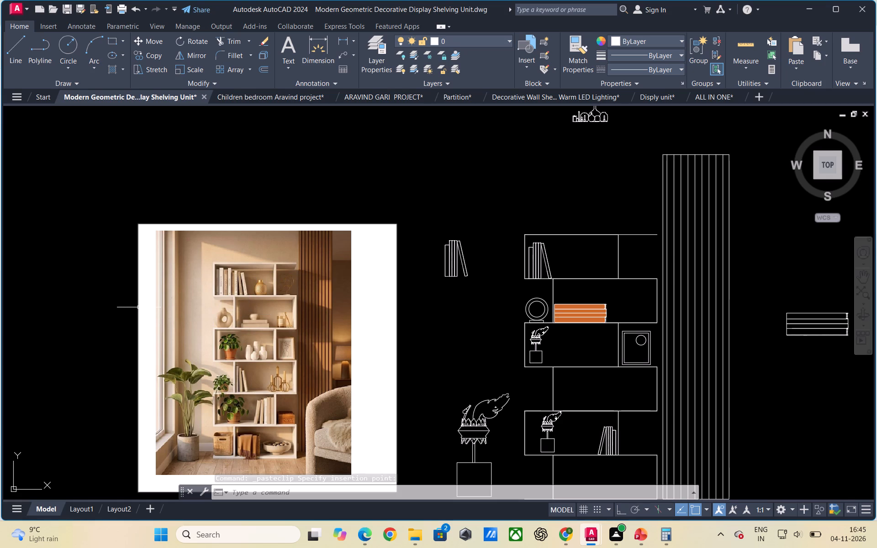
pyautogui.scroll(-1, 139, 307)
pyautogui.scroll(3, 433, 195)
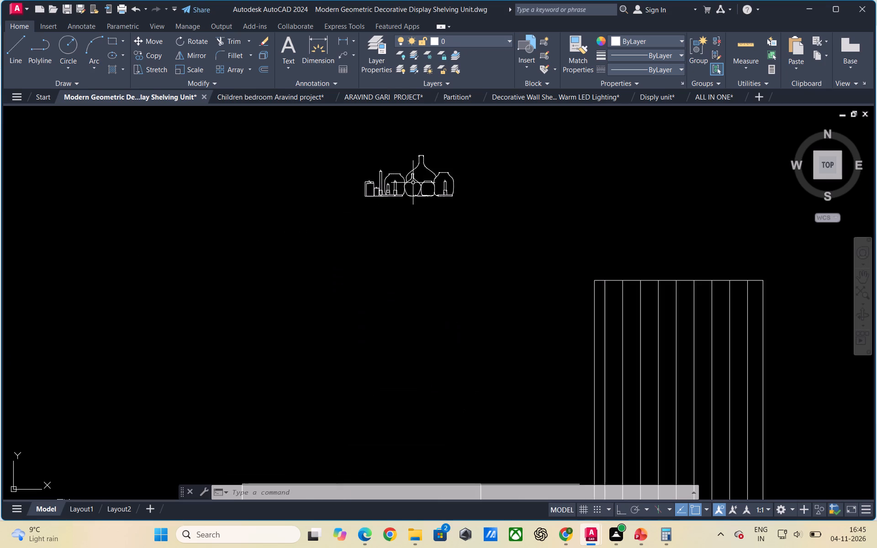
pyautogui.scroll(3, 412, 183)
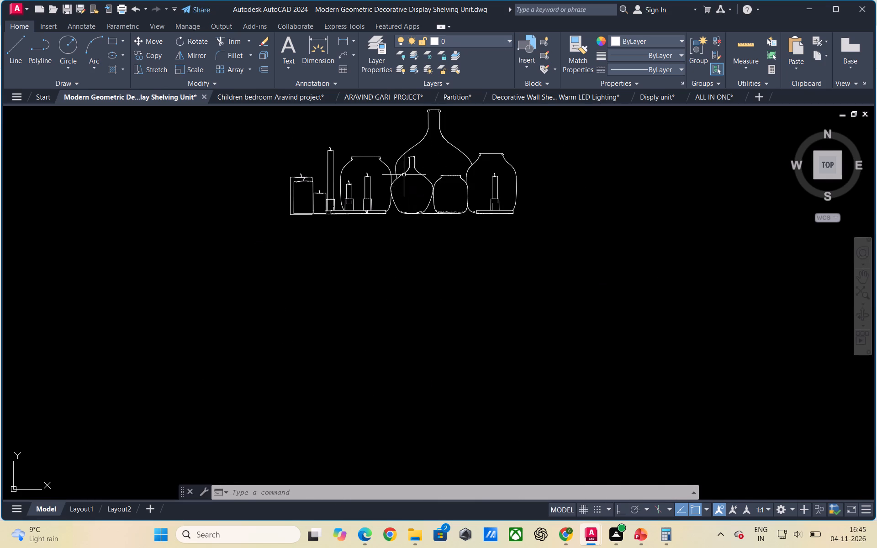
pyautogui.scroll(1, 404, 175)
pyautogui.scroll(-2, 533, 265)
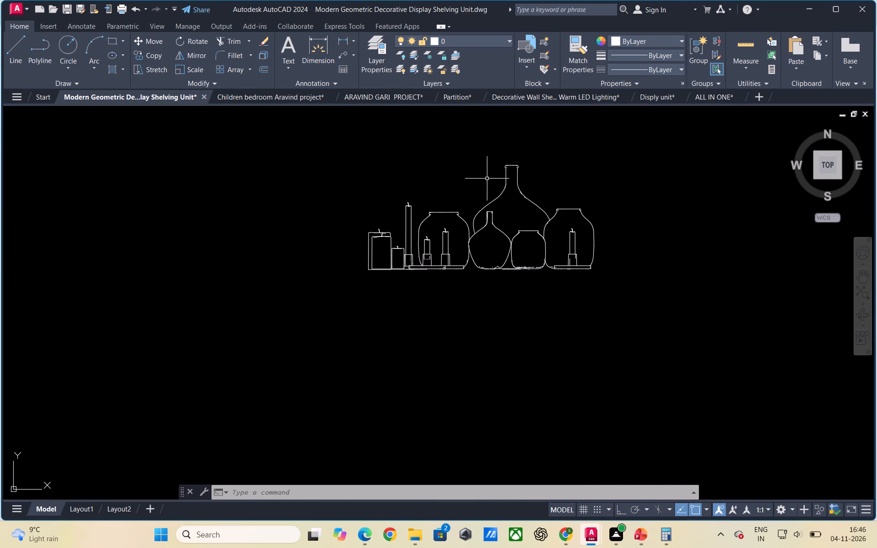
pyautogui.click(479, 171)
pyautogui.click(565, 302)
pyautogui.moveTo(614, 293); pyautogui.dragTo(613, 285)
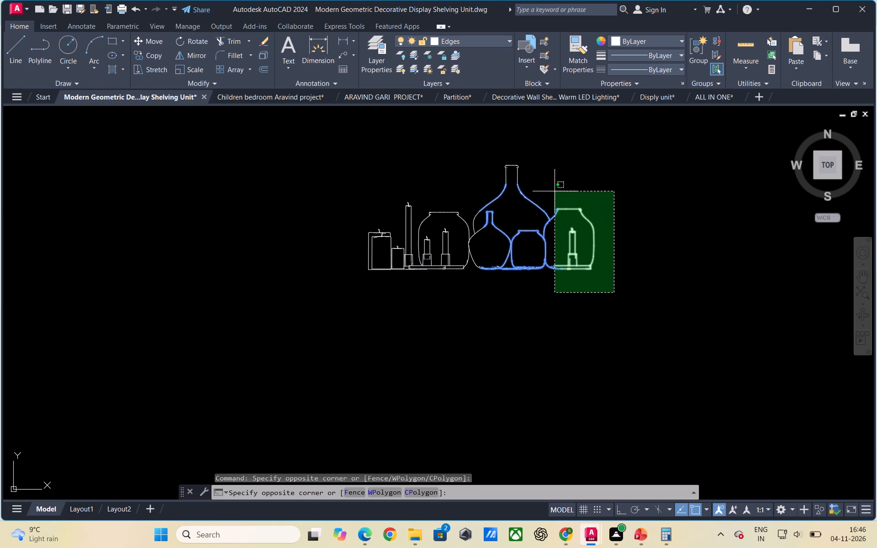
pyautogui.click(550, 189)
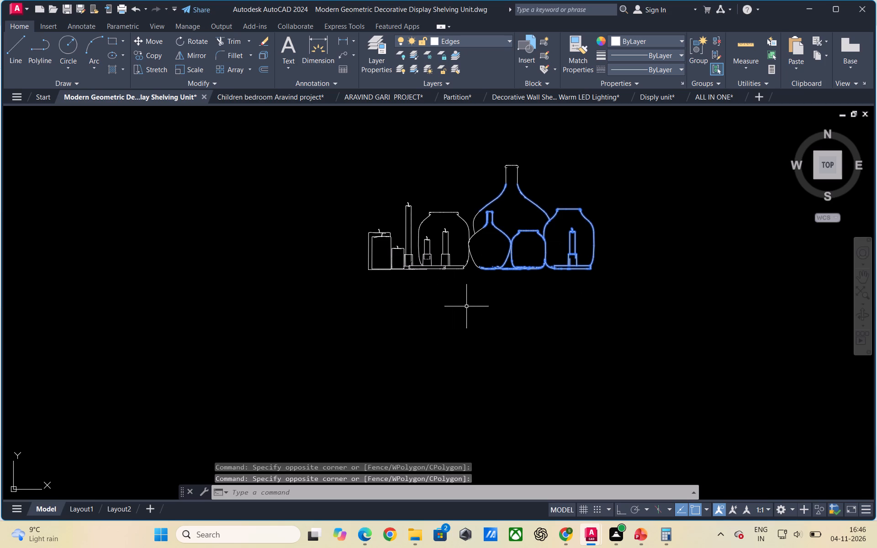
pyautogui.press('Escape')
# Copy the rightmost jar with its candle from the pasted group into the empty space to the right of the group.
pyautogui.scroll(2, 582, 229)
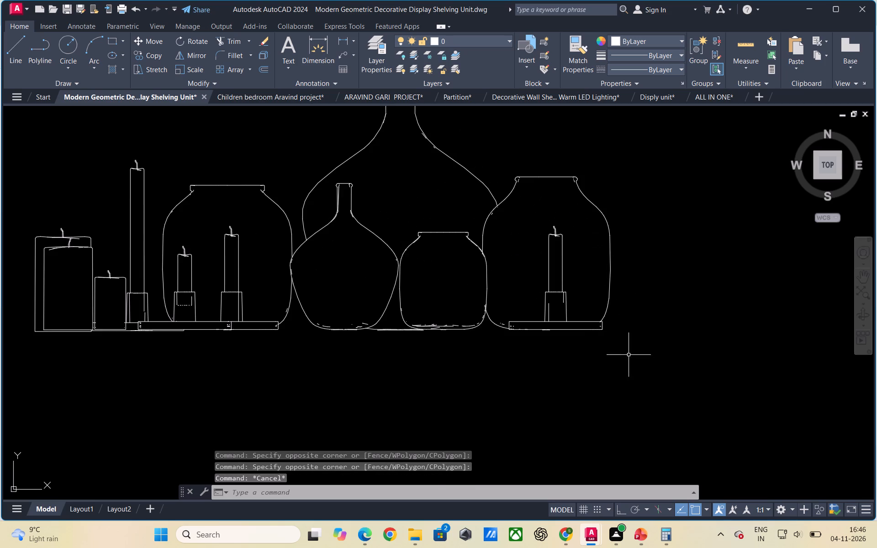
pyautogui.moveTo(635, 366); pyautogui.dragTo(630, 363)
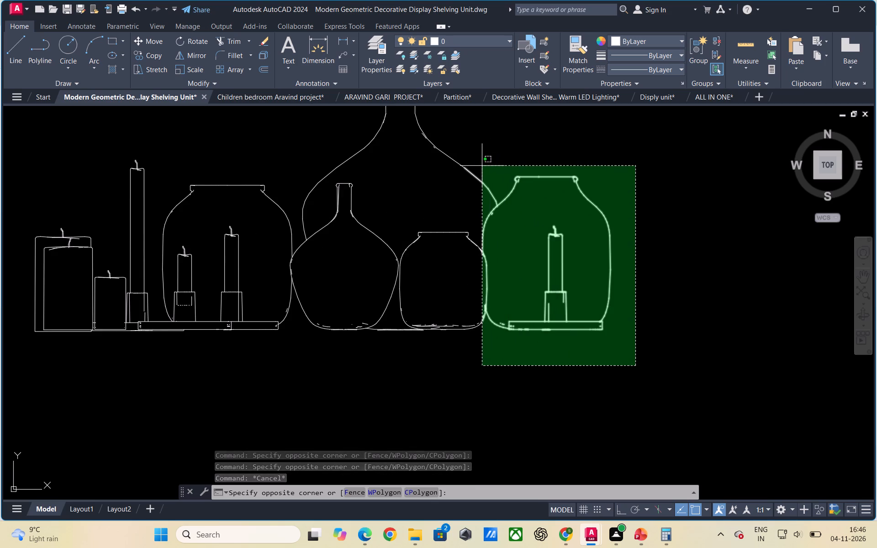
pyautogui.click(481, 167)
pyautogui.scroll(-1, 401, 212)
pyautogui.rightClick(414, 363)
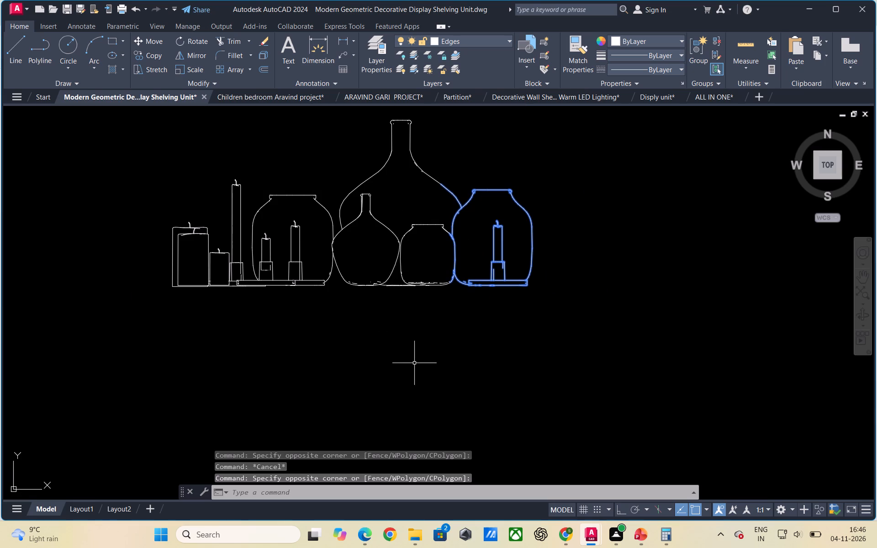
pyautogui.click(437, 199)
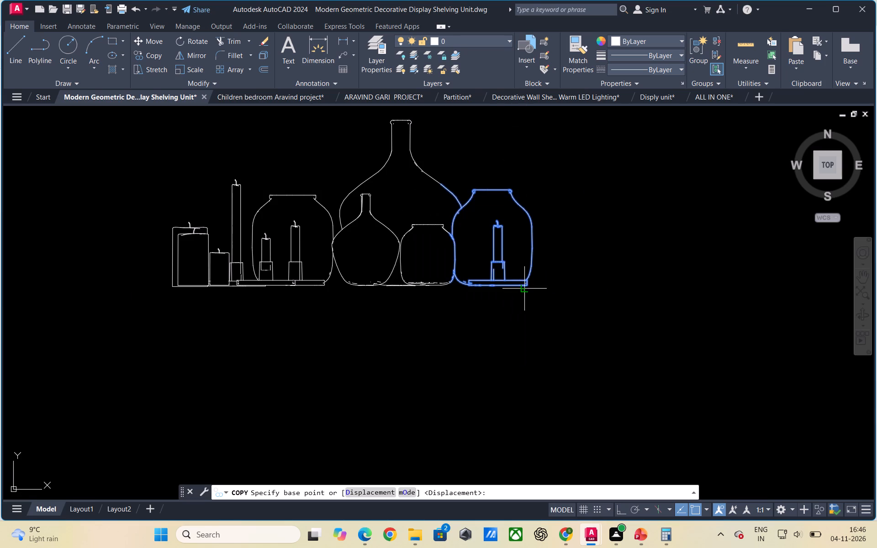
pyautogui.click(523, 282)
pyautogui.scroll(-1, 333, 290)
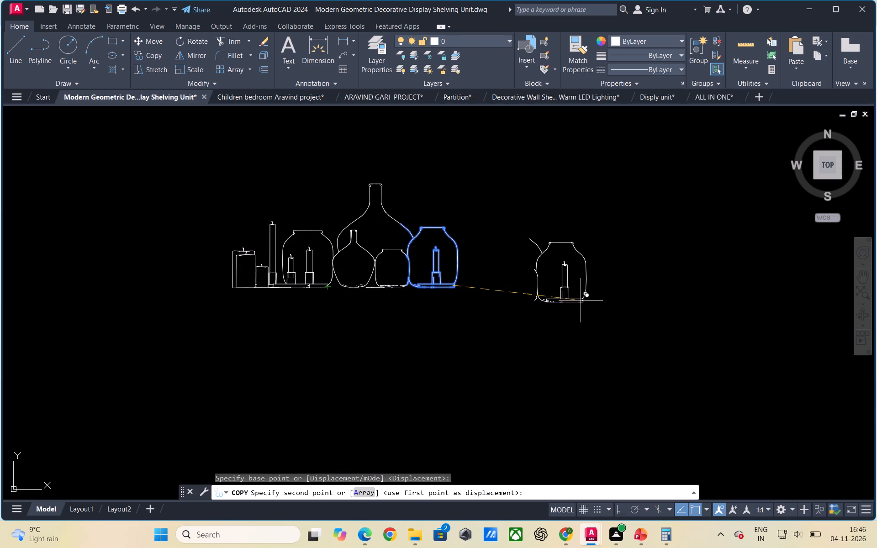
pyautogui.click(581, 300)
pyautogui.press('Escape')
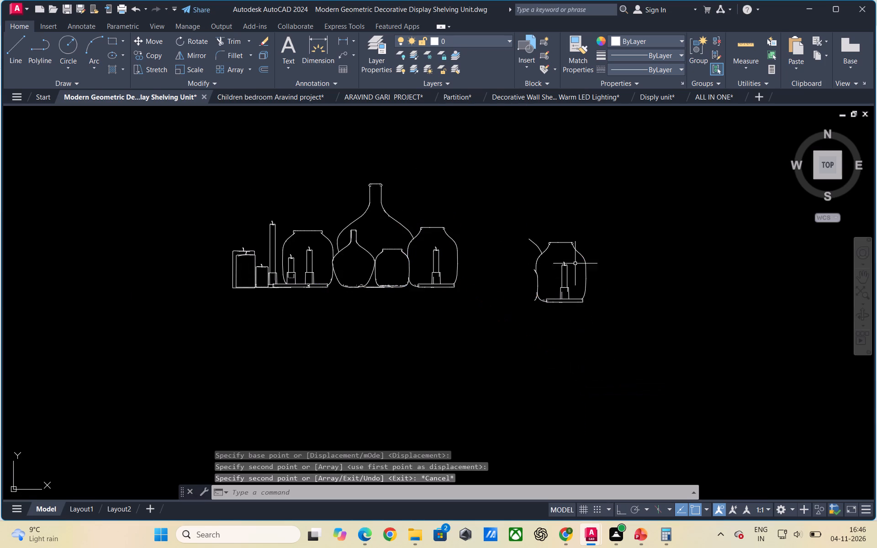
# Erase the leftover vase curve and short stray segments at the copied jar's upper-left shoulder.
pyautogui.scroll(1, 575, 254)
pyautogui.click(509, 234)
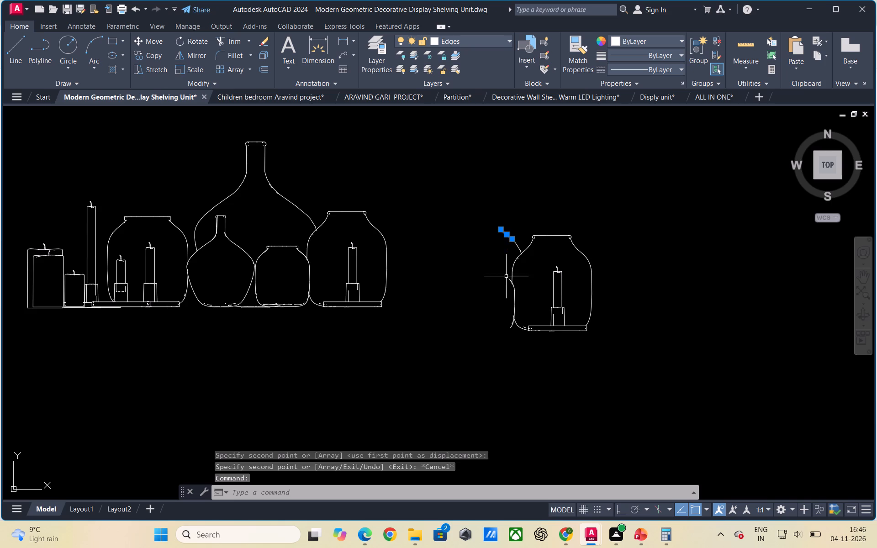
pyautogui.scroll(2, 506, 276)
pyautogui.click(534, 196)
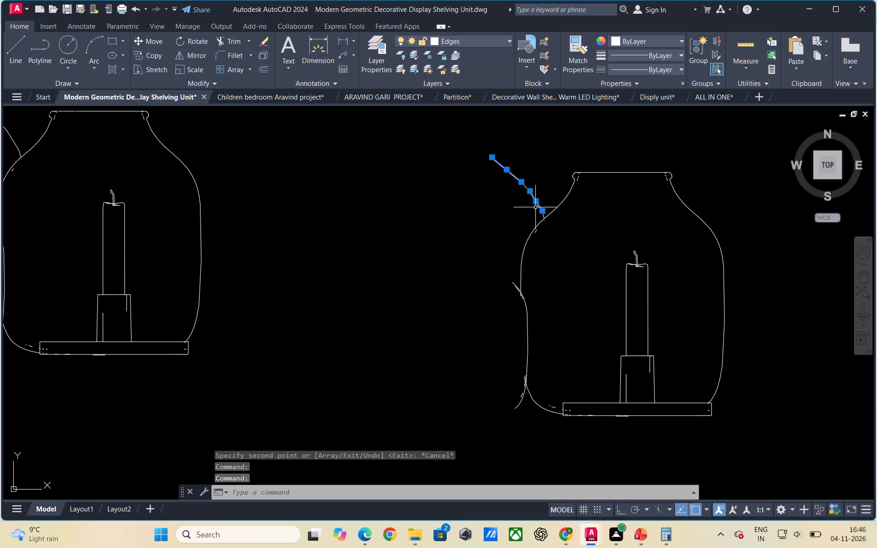
pyautogui.press('Delete')
pyautogui.click(527, 190)
pyautogui.press('Delete')
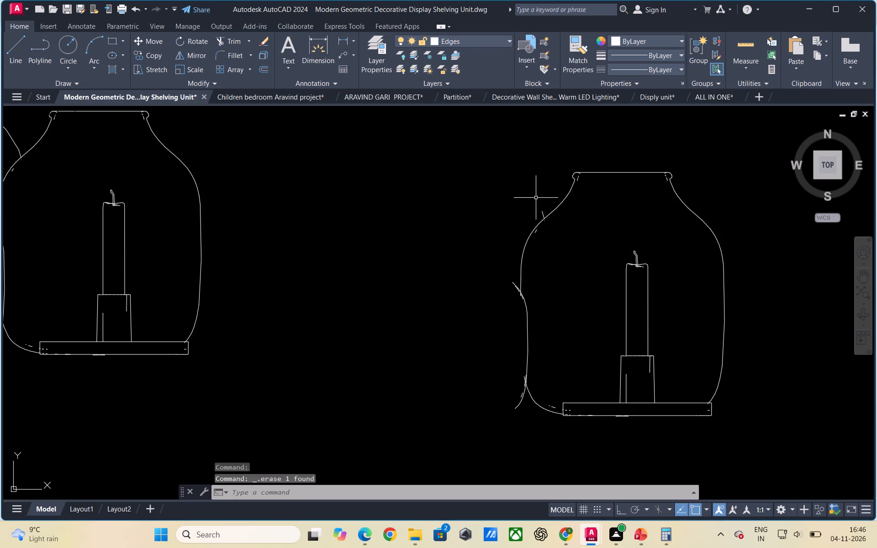
pyautogui.click(542, 212)
pyautogui.press('Delete')
pyautogui.click(535, 231)
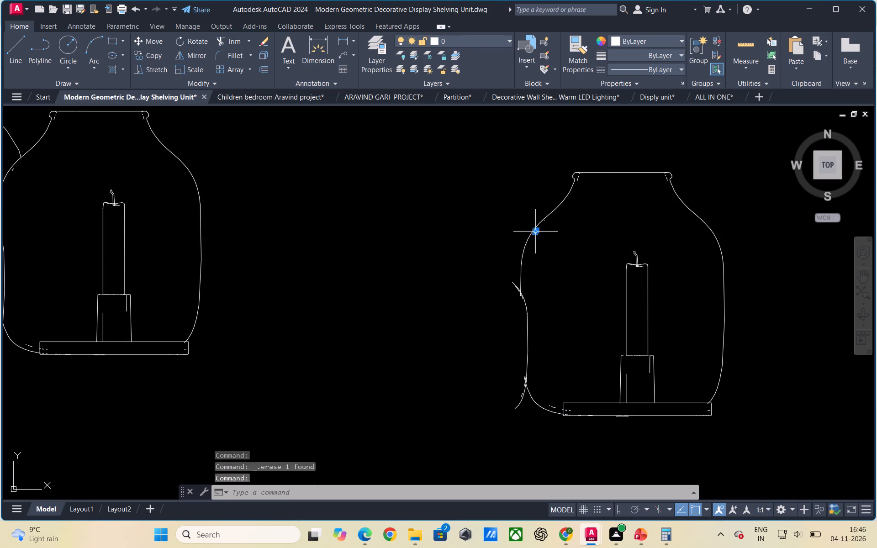
pyautogui.press('Delete')
# Erase the remaining tiny dash just inside the copied jar's left shoulder outline.
pyautogui.scroll(4, 550, 219)
pyautogui.click(534, 226)
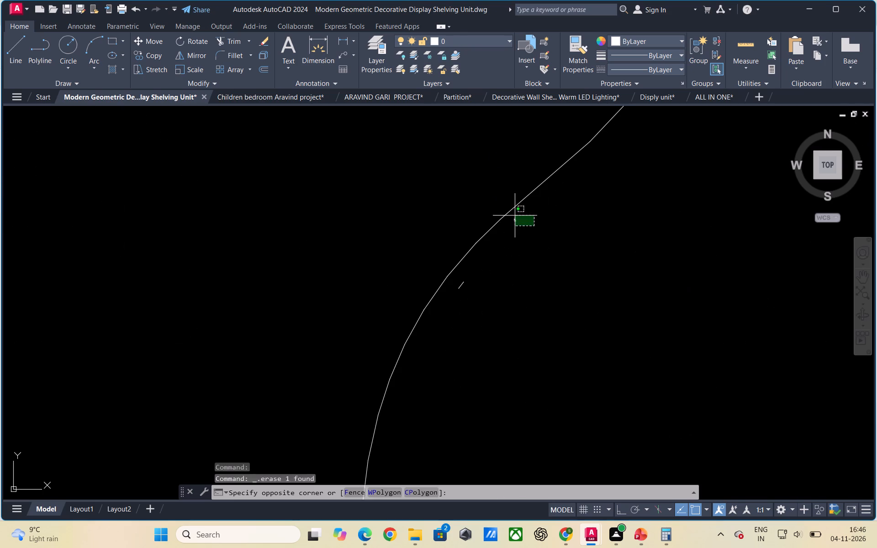
pyautogui.click(514, 216)
pyautogui.press('Delete')
pyautogui.click(481, 327)
pyautogui.click(458, 277)
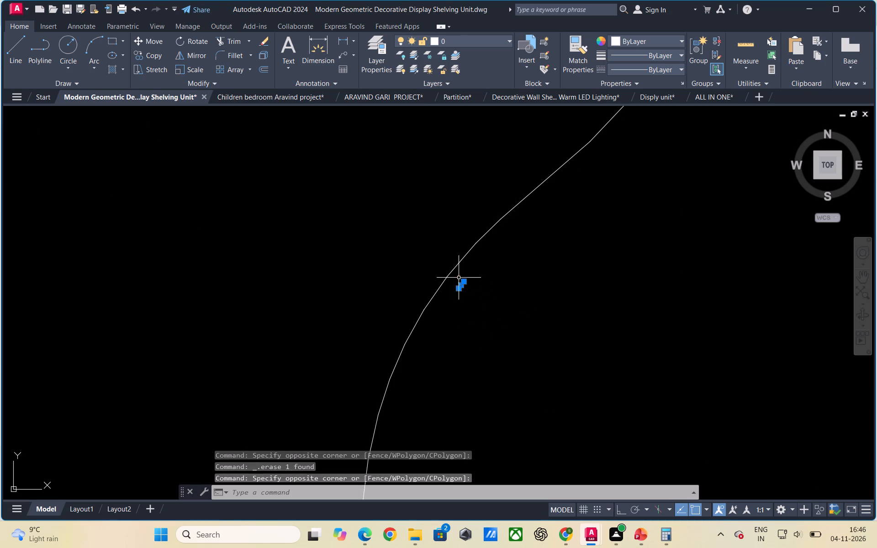
pyautogui.press('Delete')
pyautogui.click(525, 275)
pyautogui.click(486, 240)
pyautogui.press('Delete')
# Erase the stray segments sticking out around the notch in the copied jar's left side.
pyautogui.scroll(-5, 506, 209)
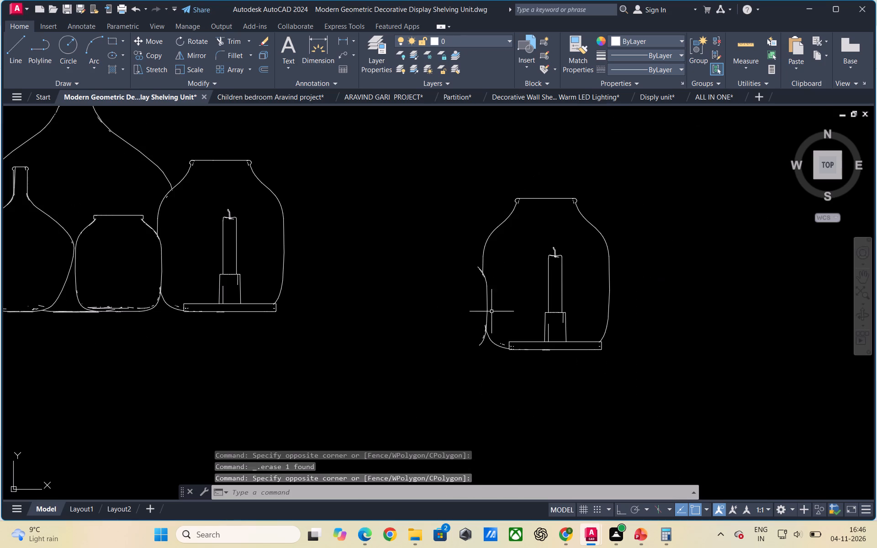
pyautogui.click(481, 342)
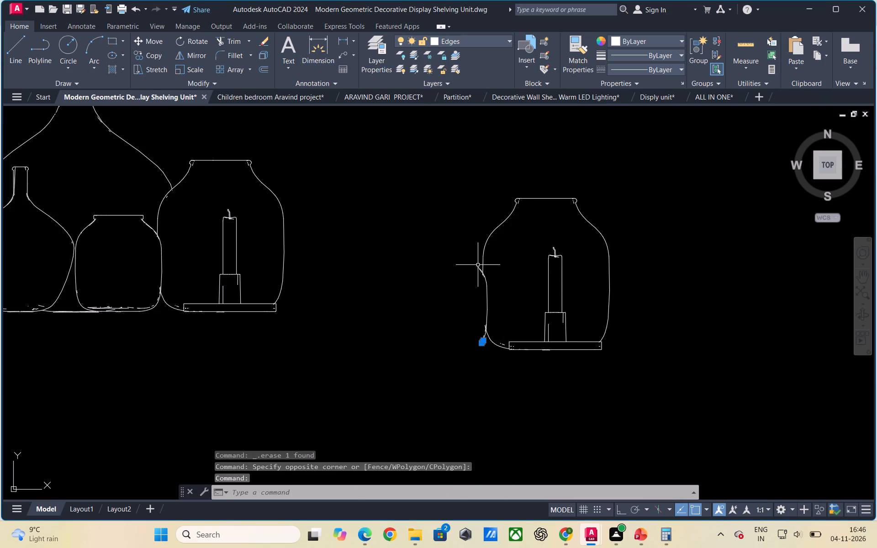
pyautogui.click(479, 269)
pyautogui.press('Delete')
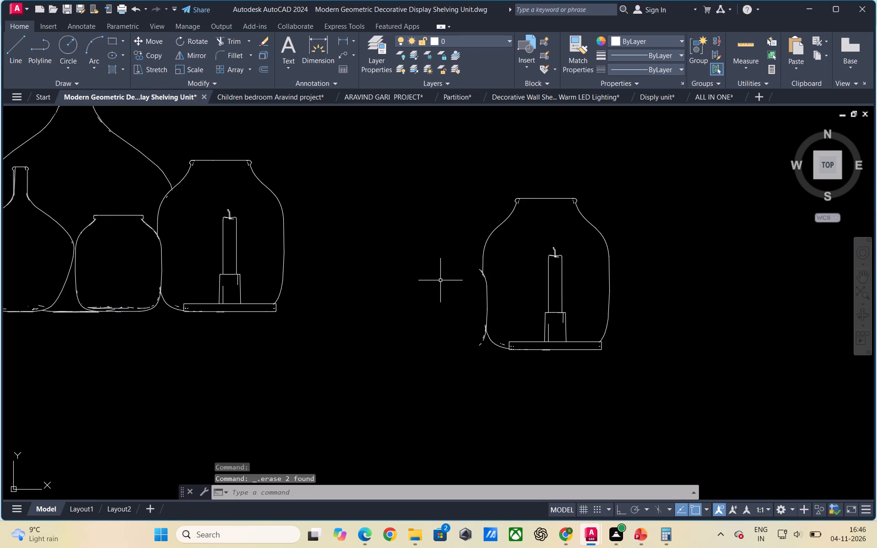
pyautogui.scroll(4, 474, 274)
pyautogui.click(500, 259)
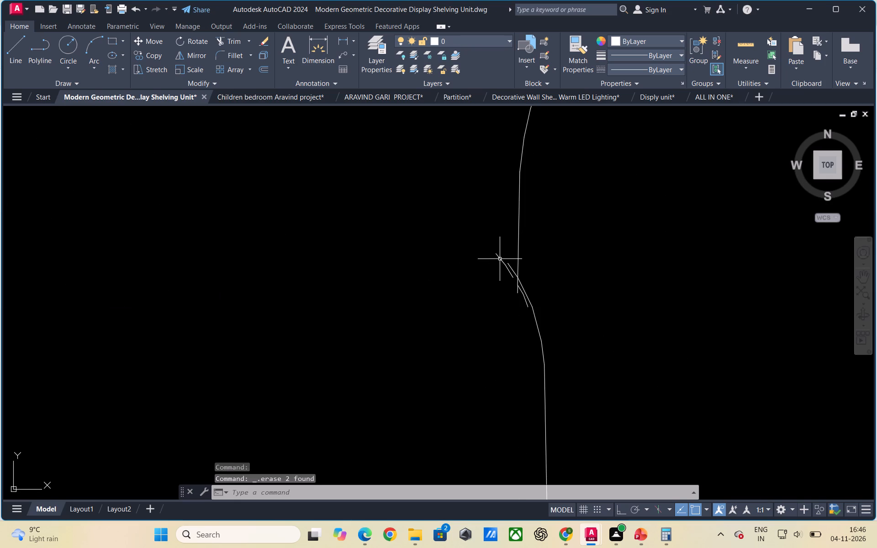
pyautogui.press('Delete')
pyautogui.click(496, 259)
pyautogui.click(513, 279)
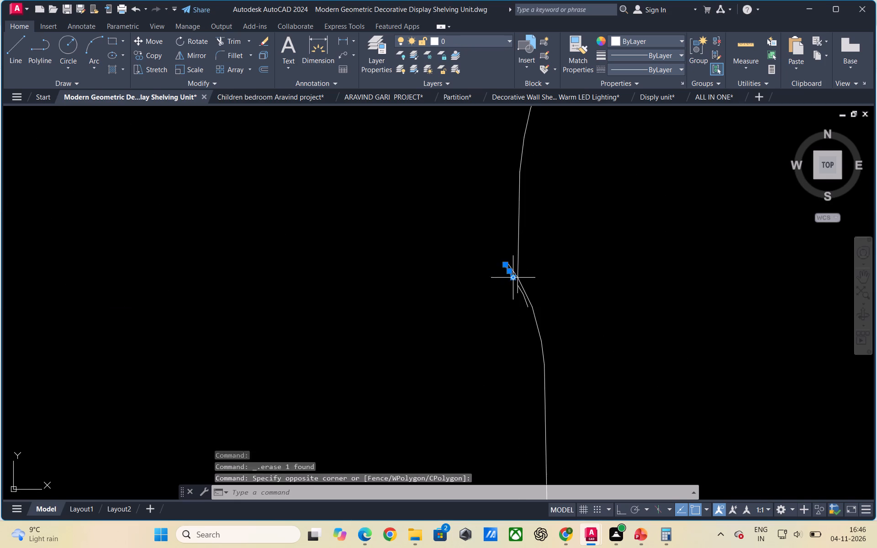
pyautogui.press('Delete')
pyautogui.click(512, 268)
pyautogui.press('Delete')
# Erase the loose fragments outside the copied jar's lower-left bend.
pyautogui.scroll(-1, 503, 230)
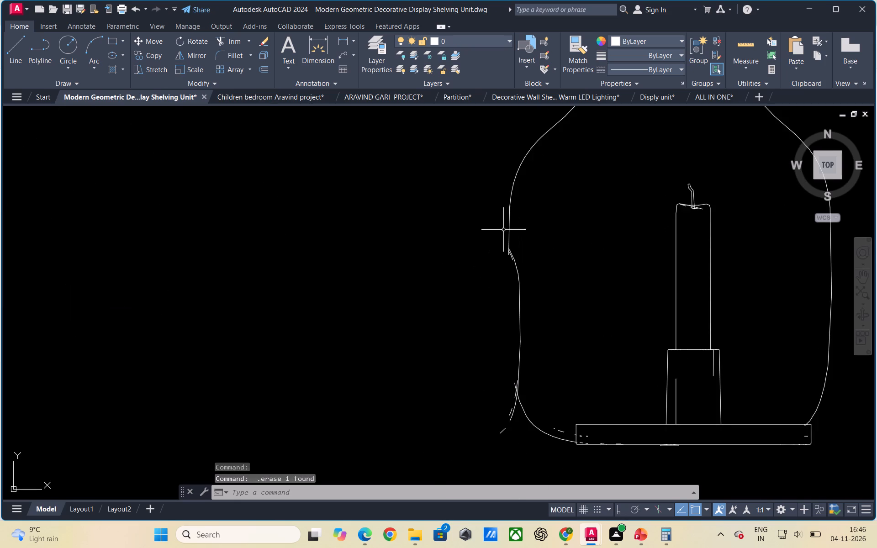
pyautogui.scroll(-3, 503, 230)
pyautogui.click(504, 307)
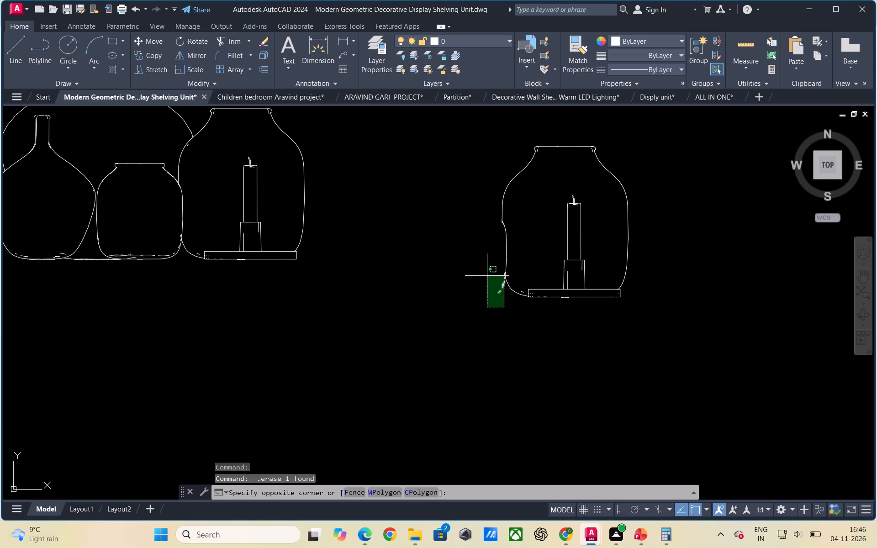
pyautogui.click(487, 276)
pyautogui.press('Delete')
# Erase the overlapping line segments crossing the copied jar's lower-left bend, keeping only the jar outline.
pyautogui.scroll(2, 514, 277)
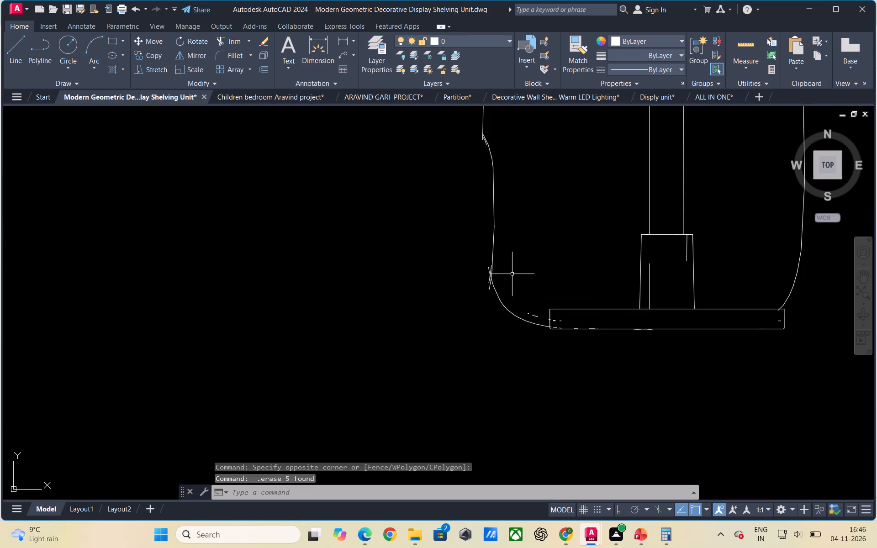
pyautogui.scroll(3, 511, 274)
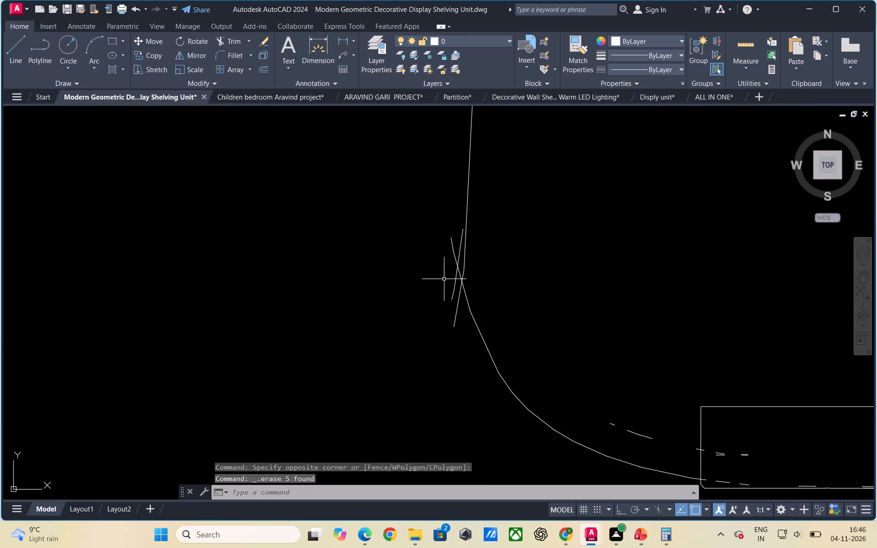
pyautogui.click(452, 291)
pyautogui.scroll(2, 460, 258)
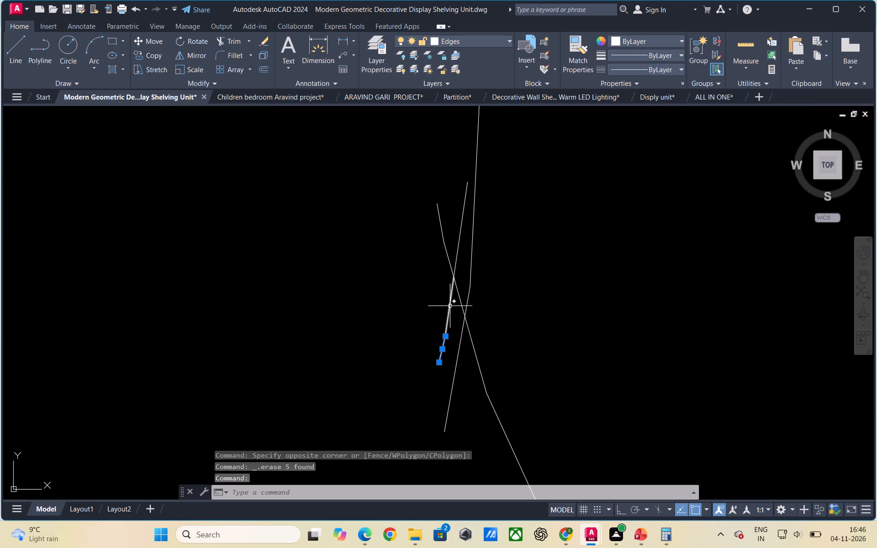
pyautogui.click(450, 306)
pyautogui.click(458, 256)
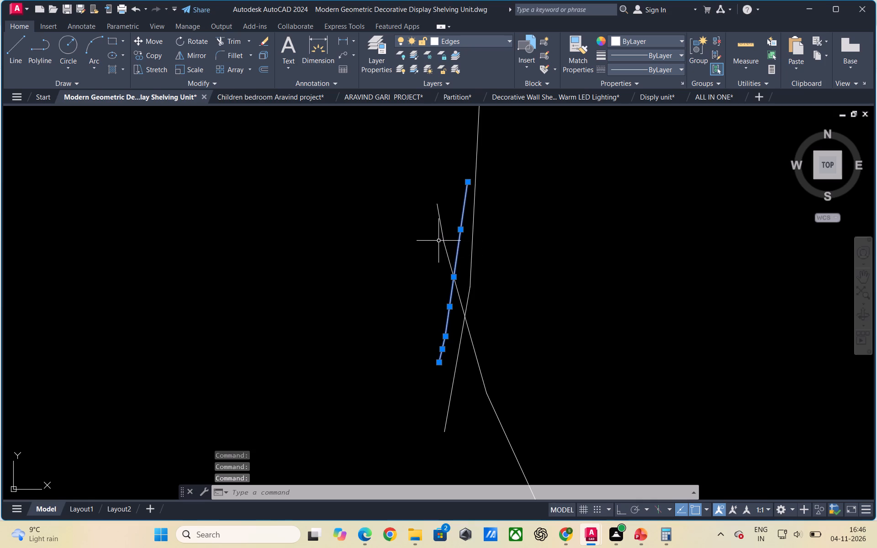
pyautogui.press('Delete')
pyautogui.click(446, 252)
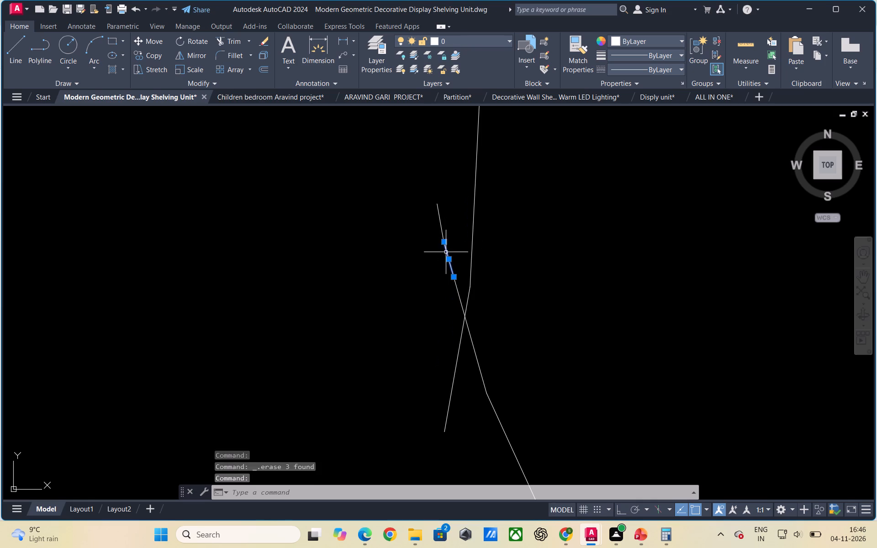
pyautogui.press('Delete')
pyautogui.click(441, 231)
pyautogui.press('Delete')
pyautogui.click(457, 290)
pyautogui.press('Delete')
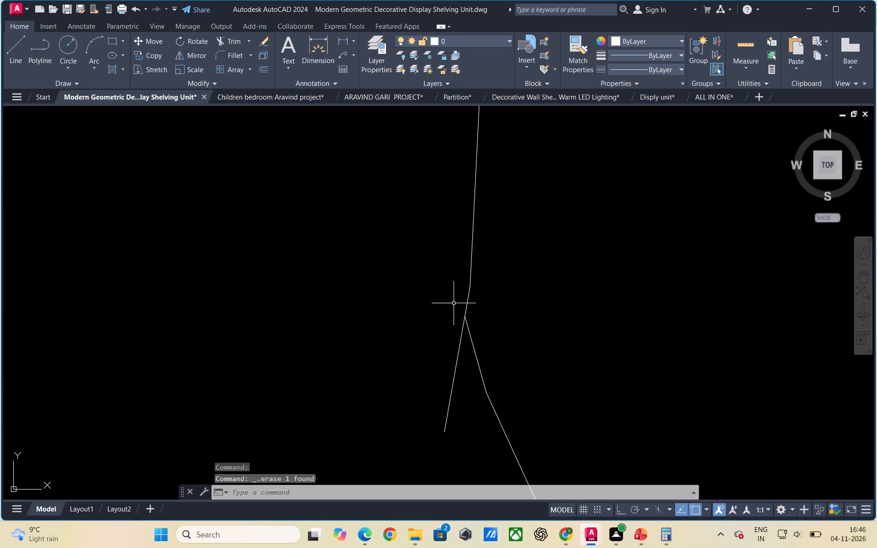
pyautogui.click(458, 359)
pyautogui.press('Delete')
# Erase the short dashes inside the copied jar's bottom-left curve, beside the candle's base plate.
pyautogui.scroll(-3, 399, 276)
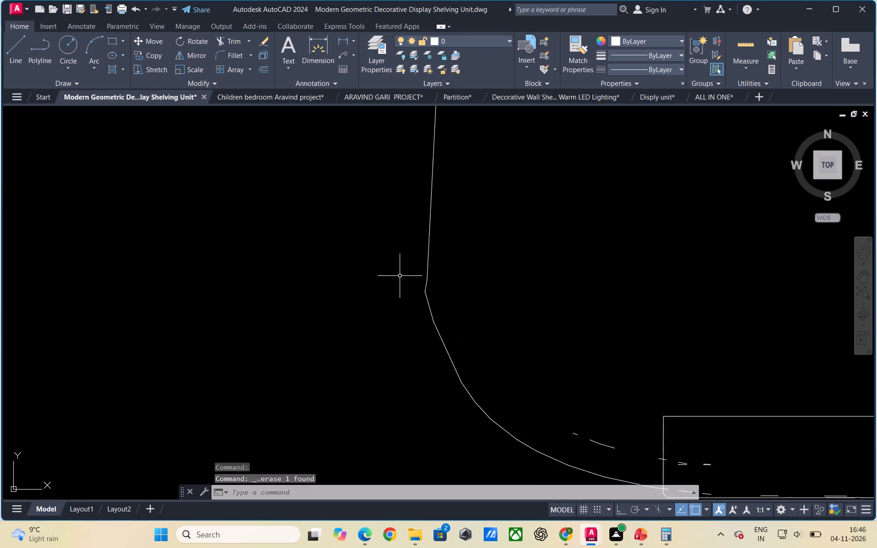
pyautogui.scroll(-1, 400, 276)
pyautogui.moveTo(490, 348); pyautogui.dragTo(488, 344)
pyautogui.click(468, 322)
pyautogui.press('Delete')
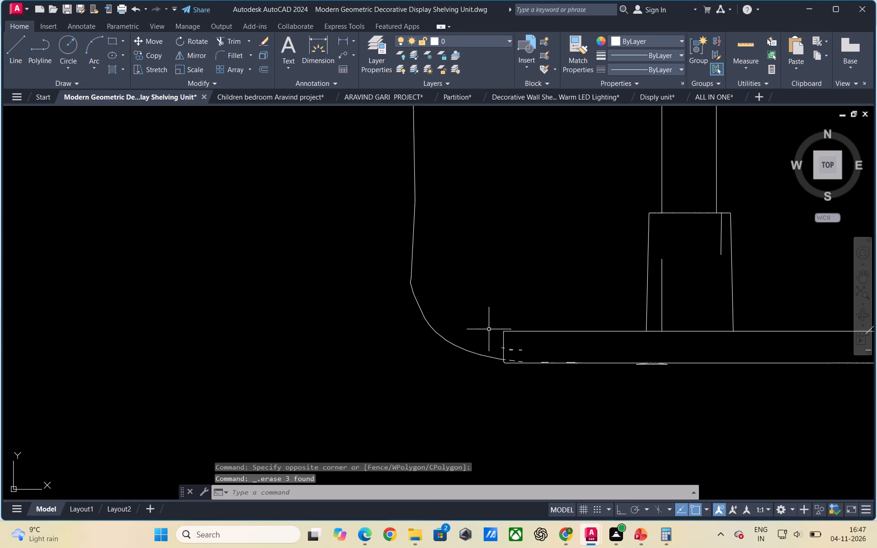
# Erase all the short dashes in and across the left end of the copied jar's base plate.
pyautogui.scroll(4, 512, 353)
pyautogui.moveTo(588, 352); pyautogui.dragTo(578, 347)
pyautogui.click(469, 314)
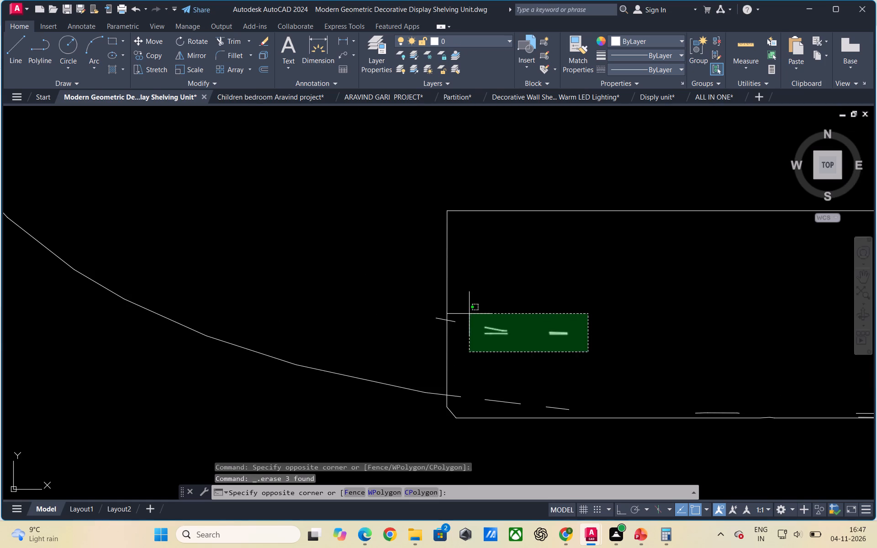
pyautogui.press('Delete')
pyautogui.click(569, 412)
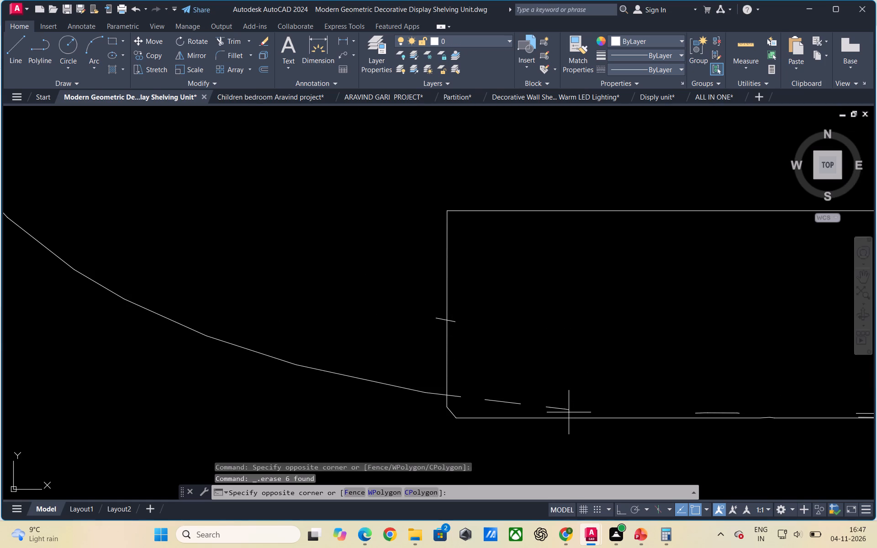
pyautogui.click(454, 391)
pyautogui.press('Delete')
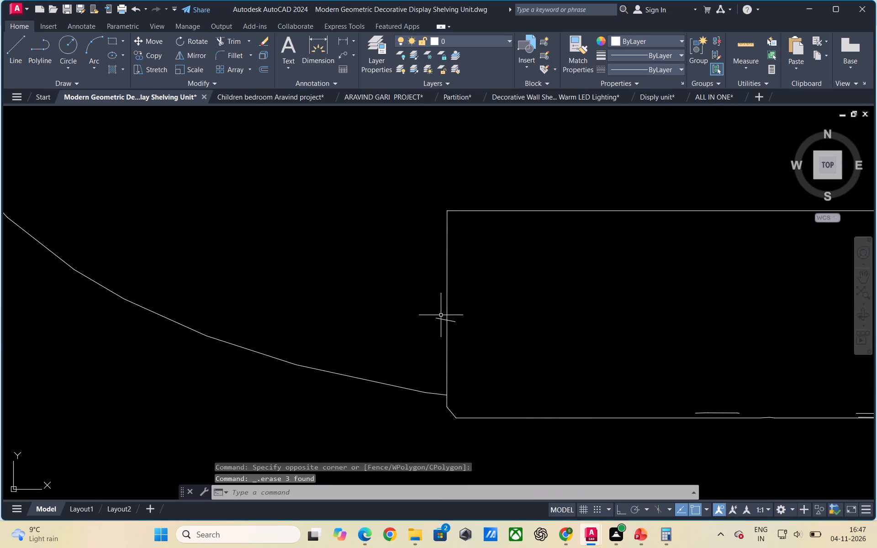
pyautogui.click(440, 318)
pyautogui.press('Delete')
pyautogui.click(455, 321)
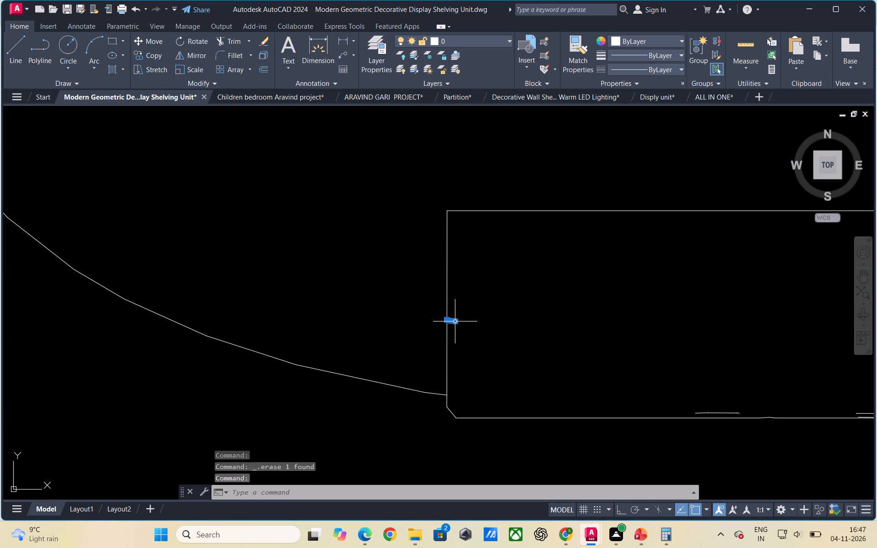
pyautogui.press('Delete')
# Erase the short stray lines just above the bottom edge of the copied jar's base plate.
pyautogui.scroll(-2, 330, 303)
pyautogui.scroll(3, 523, 337)
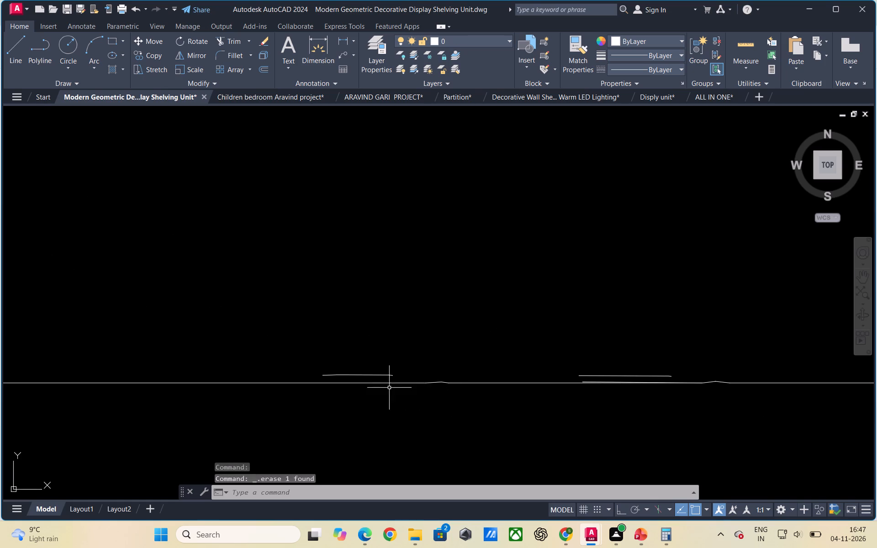
pyautogui.click(397, 378)
pyautogui.click(320, 365)
pyautogui.press('Delete')
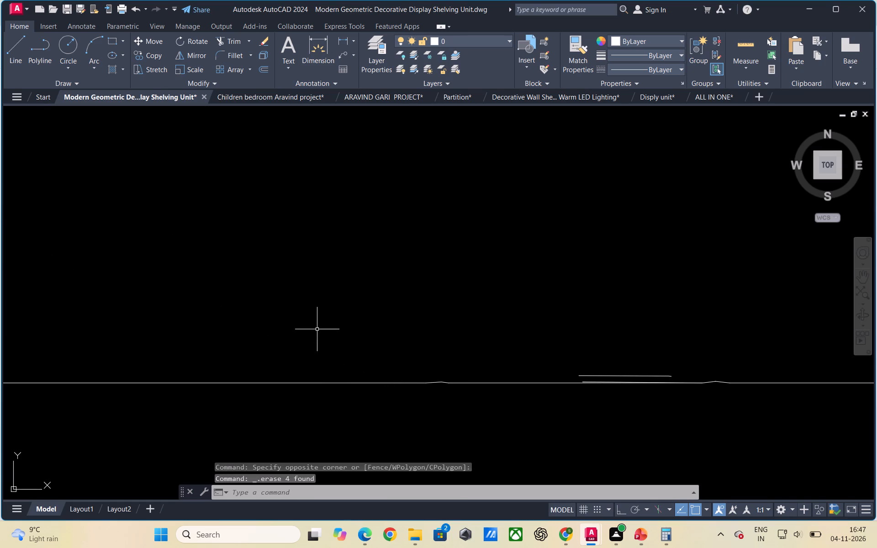
pyautogui.scroll(2, 650, 375)
pyautogui.scroll(1, 550, 404)
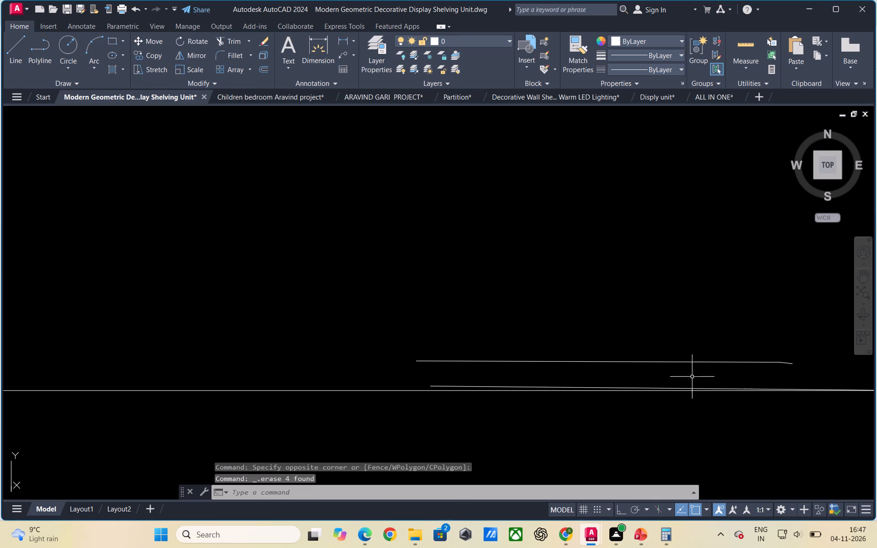
pyautogui.click(801, 371)
pyautogui.click(399, 348)
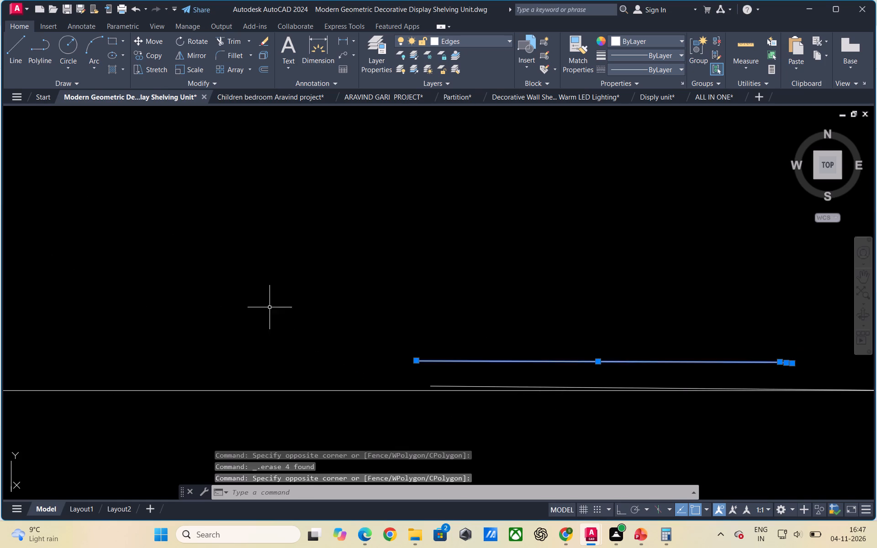
pyautogui.press('Delete')
# Copy the cleaned candle jar from above the elevation into the top shelf's main compartment, beside the books.
pyautogui.scroll(-4, 241, 292)
pyautogui.scroll(-1, 324, 336)
pyautogui.scroll(2, 650, 344)
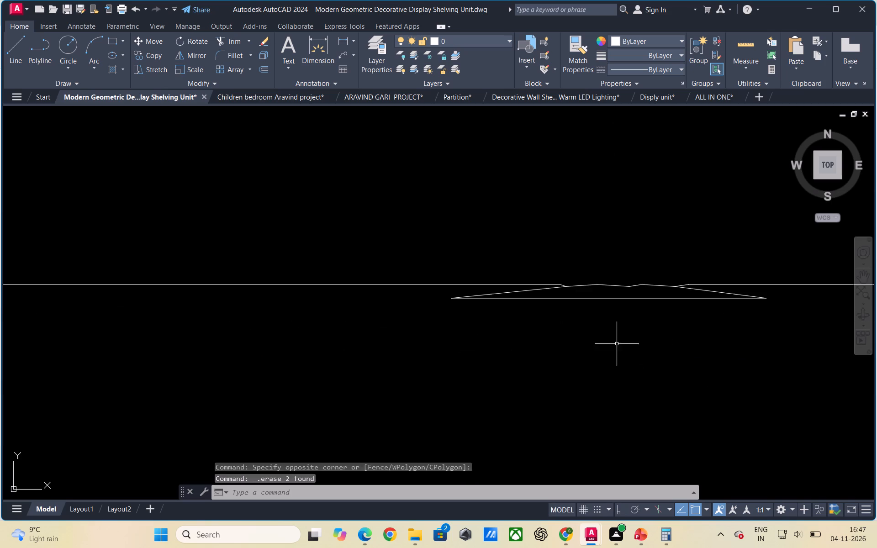
pyautogui.scroll(-7, 486, 327)
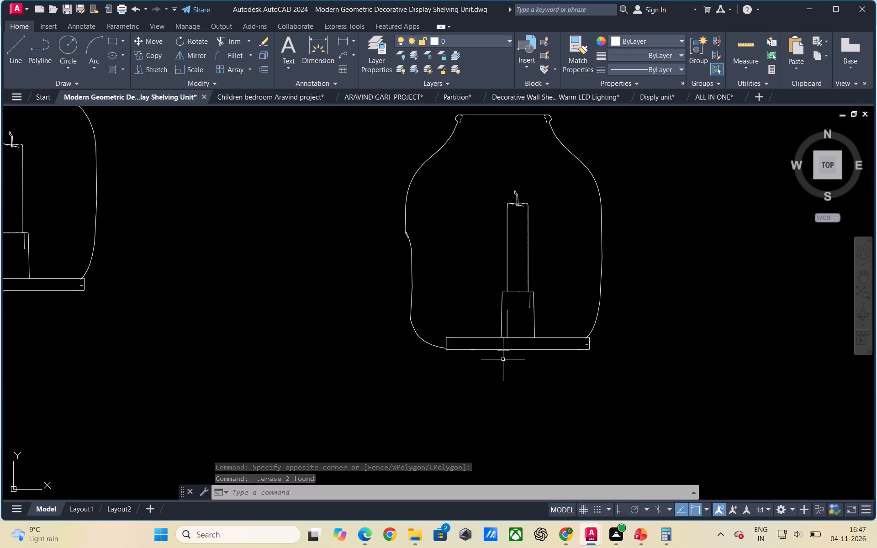
pyautogui.scroll(-1, 448, 379)
pyautogui.scroll(-2, 537, 363)
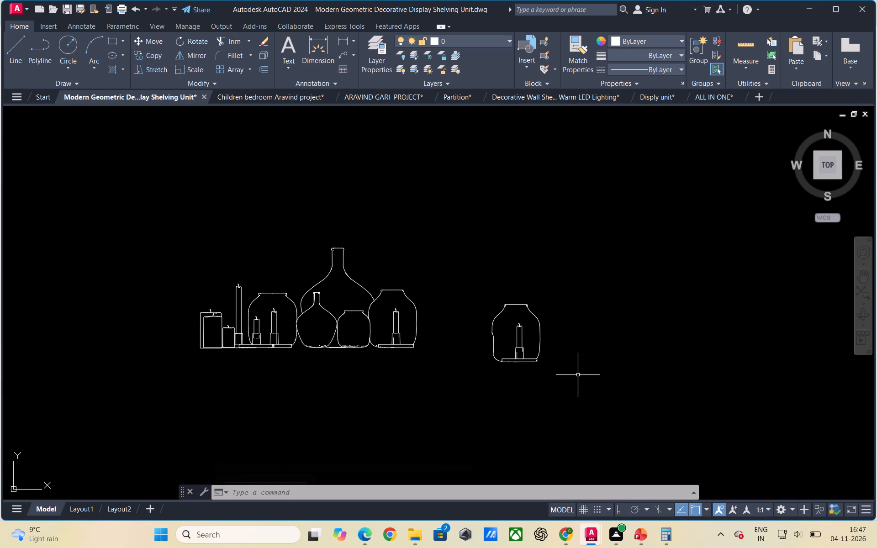
pyautogui.scroll(-1, 542, 367)
pyautogui.moveTo(566, 383); pyautogui.dragTo(563, 377)
pyautogui.click(484, 277)
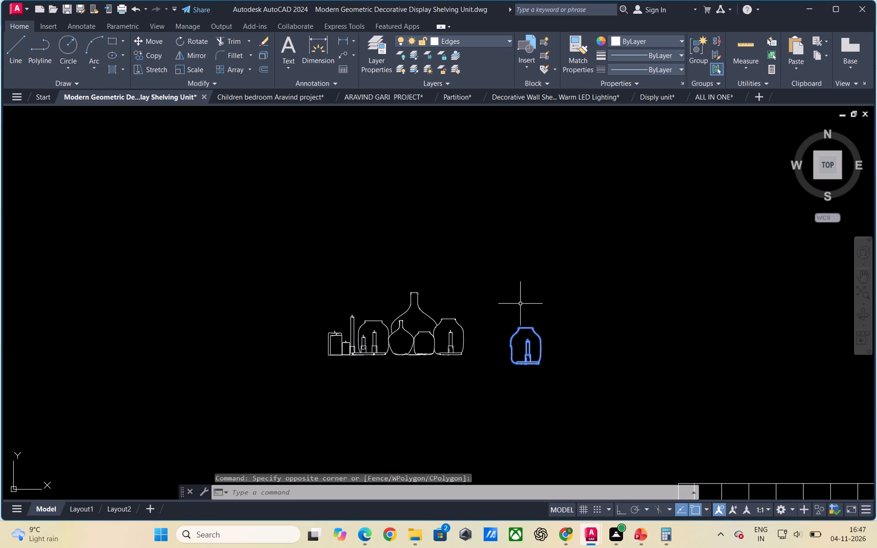
pyautogui.hotkey('ctrl', 'c')
pyautogui.scroll(-3, 520, 304)
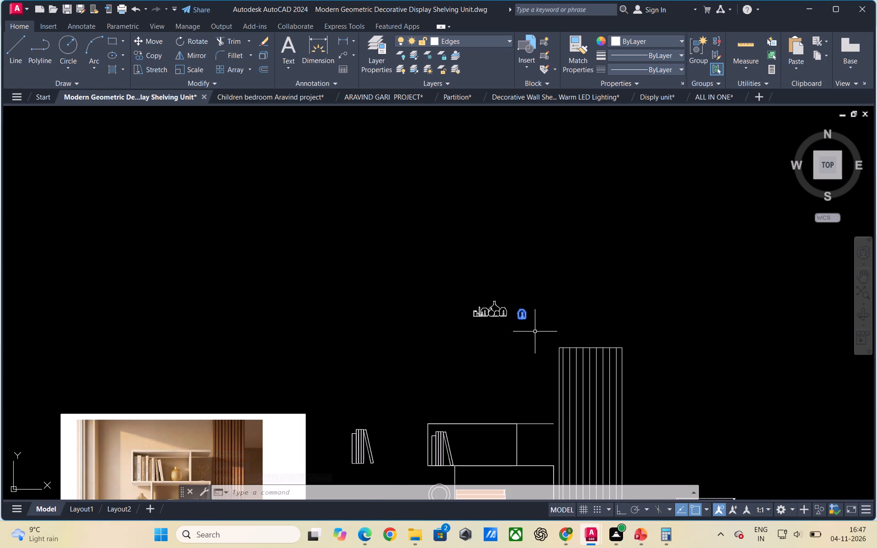
pyautogui.rightClick(572, 298)
pyautogui.click(607, 133)
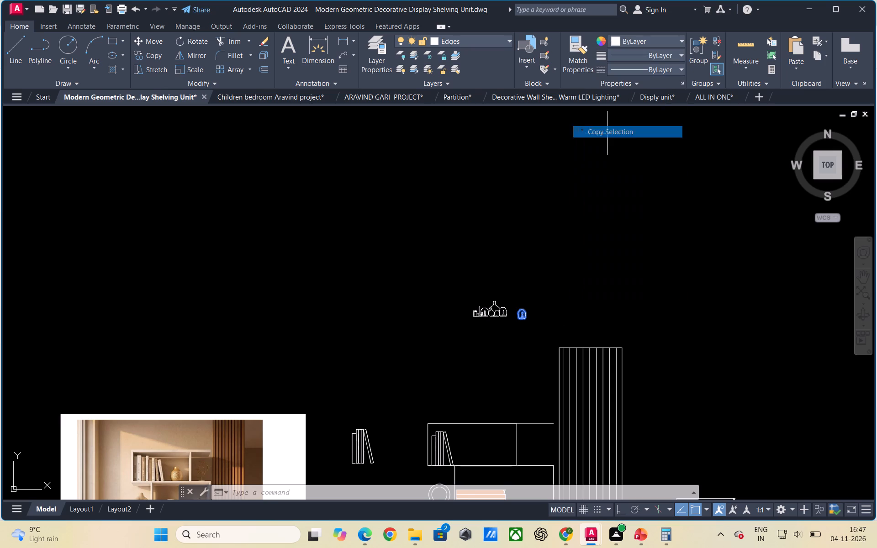
pyautogui.click(520, 321)
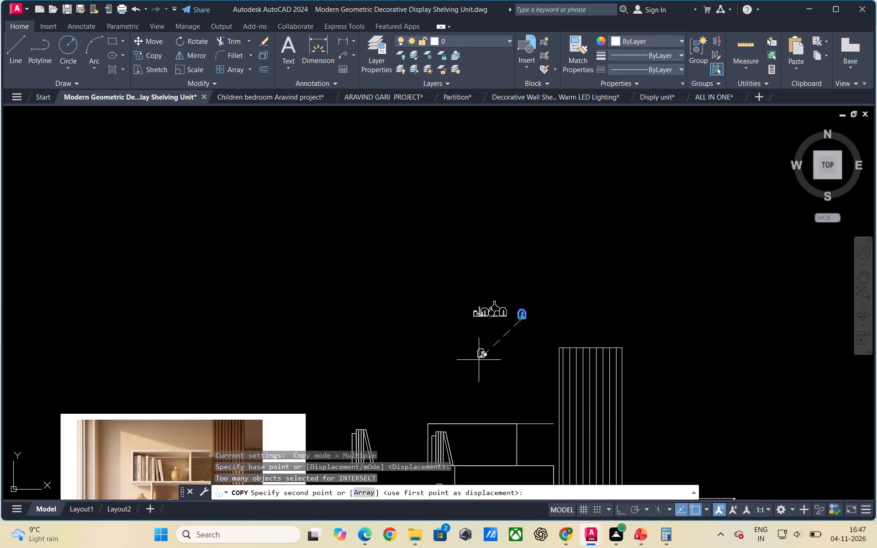
pyautogui.scroll(-2, 481, 360)
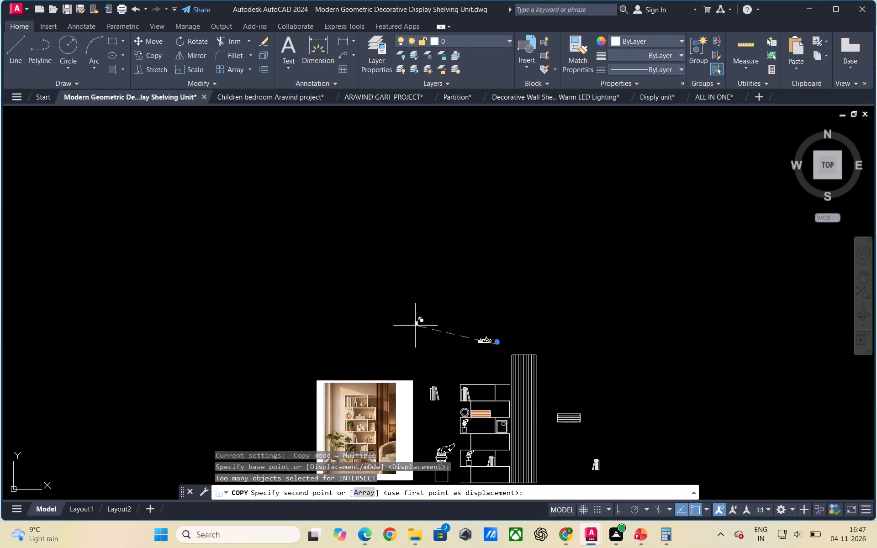
pyautogui.scroll(-1, 415, 325)
pyautogui.scroll(2, 438, 368)
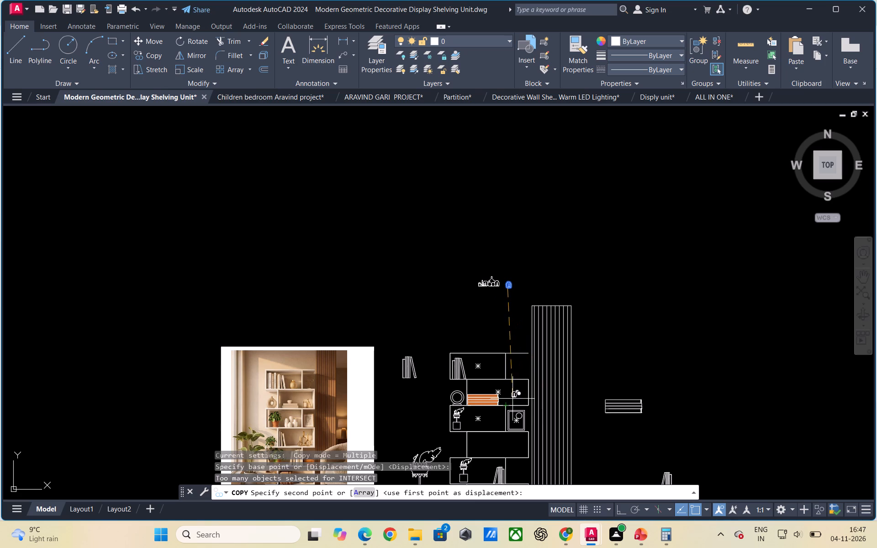
pyautogui.scroll(1, 486, 378)
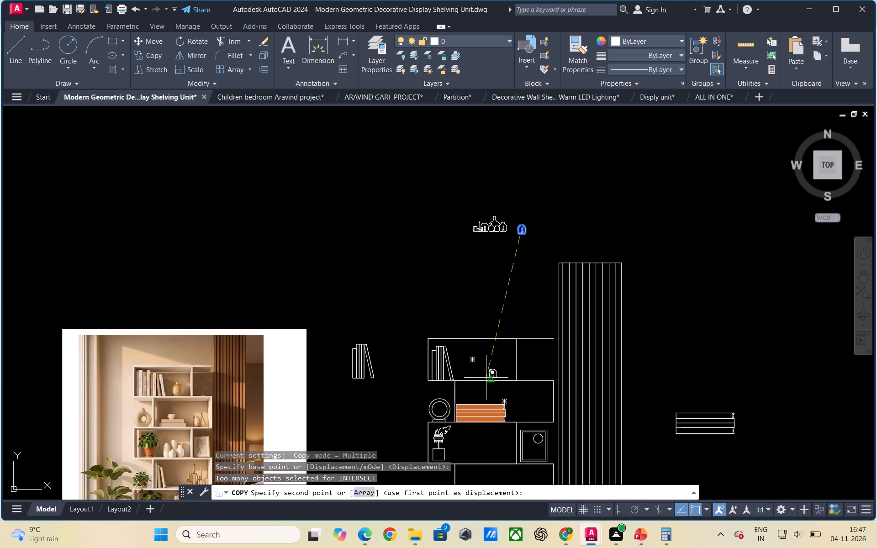
pyautogui.click(481, 375)
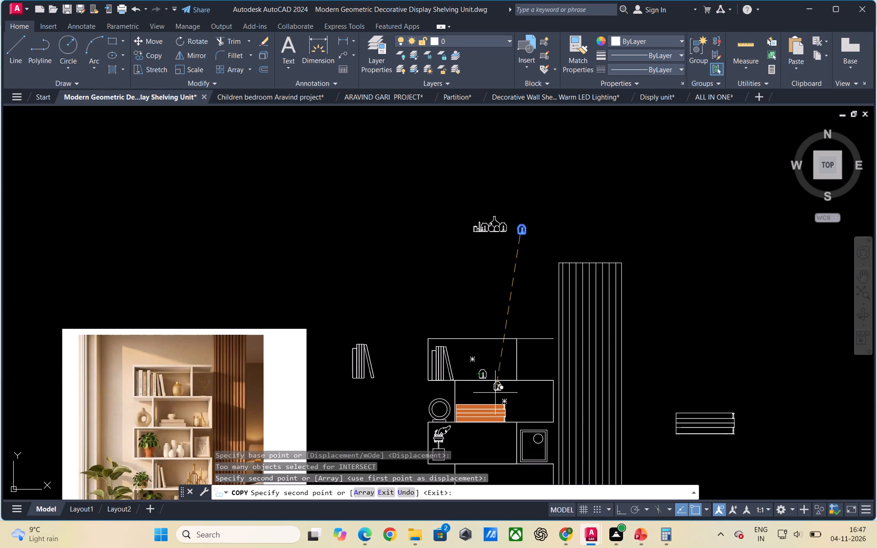
pyautogui.press('Escape')
# Group all the lines of the candle jar copy in the top shelf compartment into one object.
pyautogui.scroll(4, 483, 385)
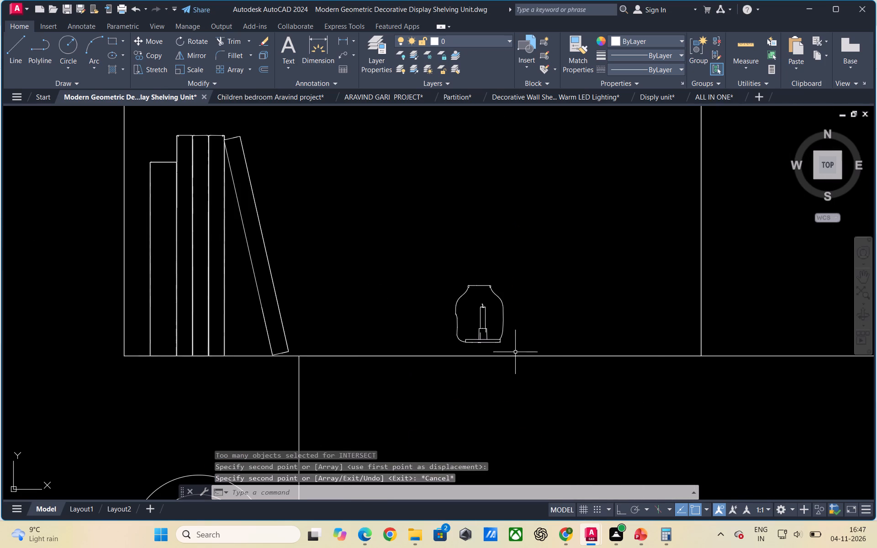
pyautogui.click(516, 348)
pyautogui.click(440, 265)
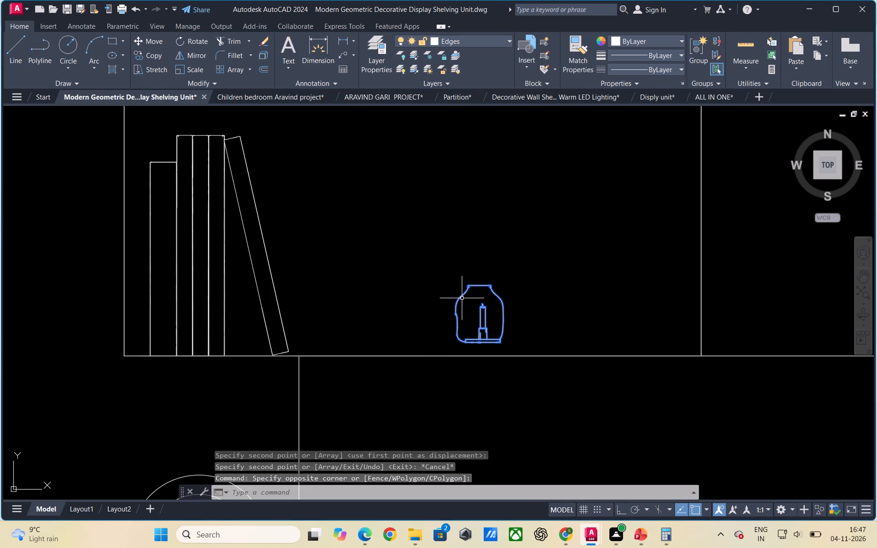
pyautogui.rightClick(462, 298)
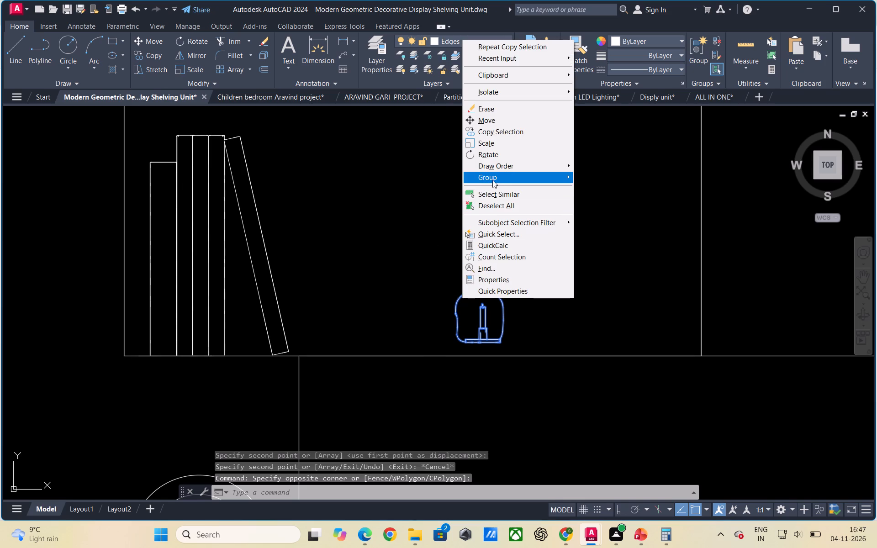
pyautogui.click(591, 176)
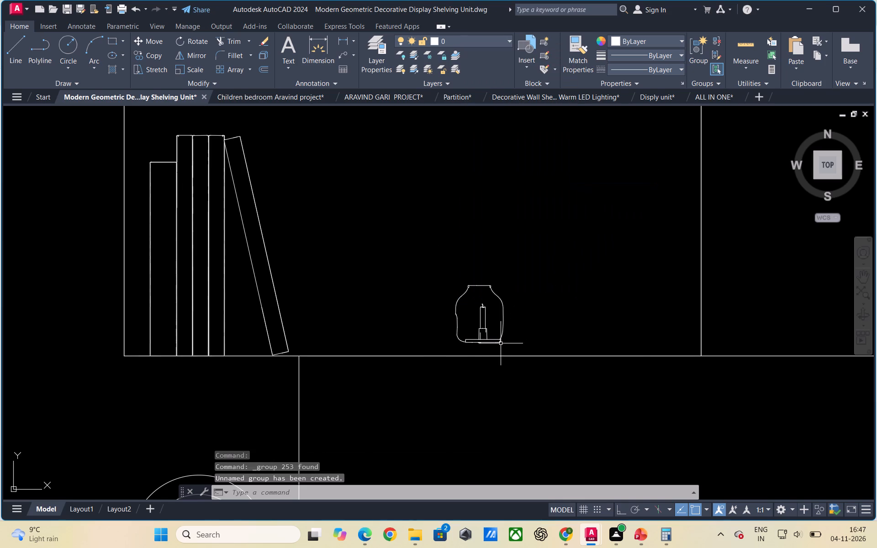
# Scale the grouped candle jar freehand to more than double its size, using the neck's upper-left corner as base point.
pyautogui.click(501, 343)
pyautogui.press('s')
pyautogui.press('c')
pyautogui.press('a')
pyautogui.press('l')
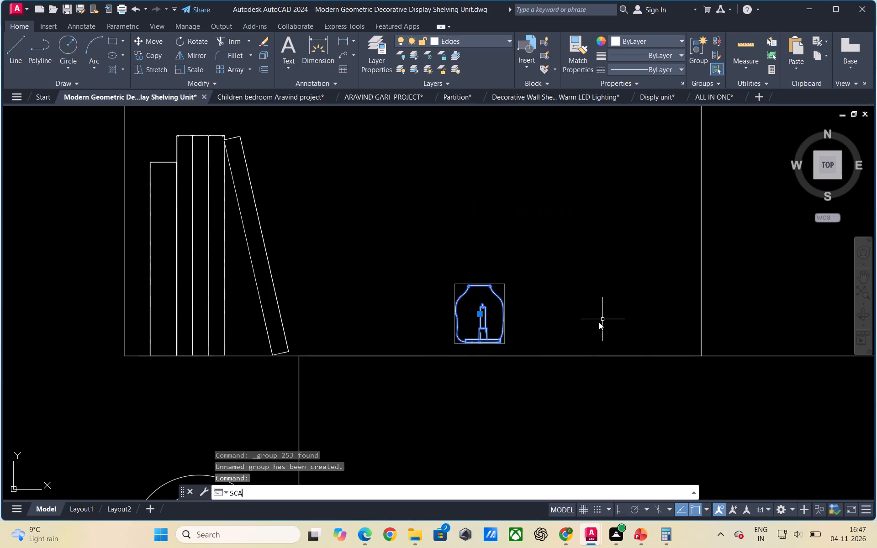
pyautogui.press('e')
pyautogui.press('Return')
pyautogui.scroll(1, 508, 343)
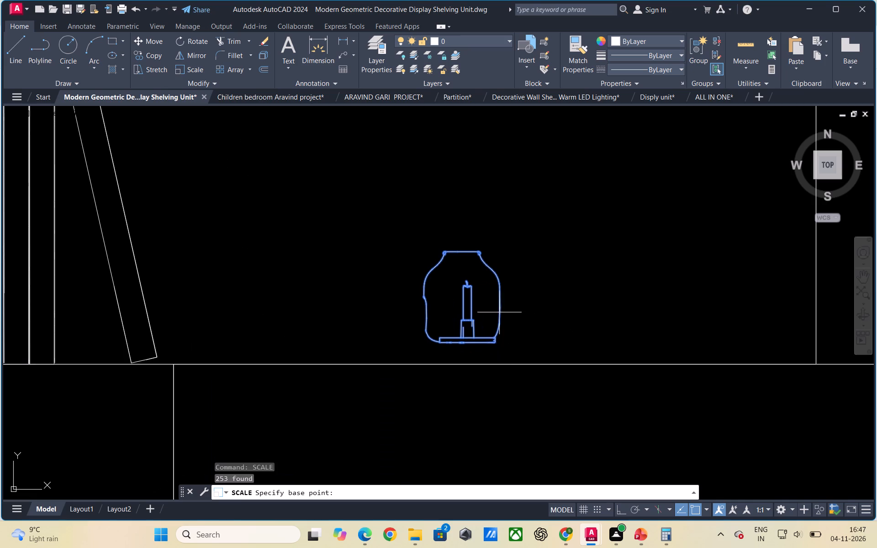
pyautogui.click(444, 253)
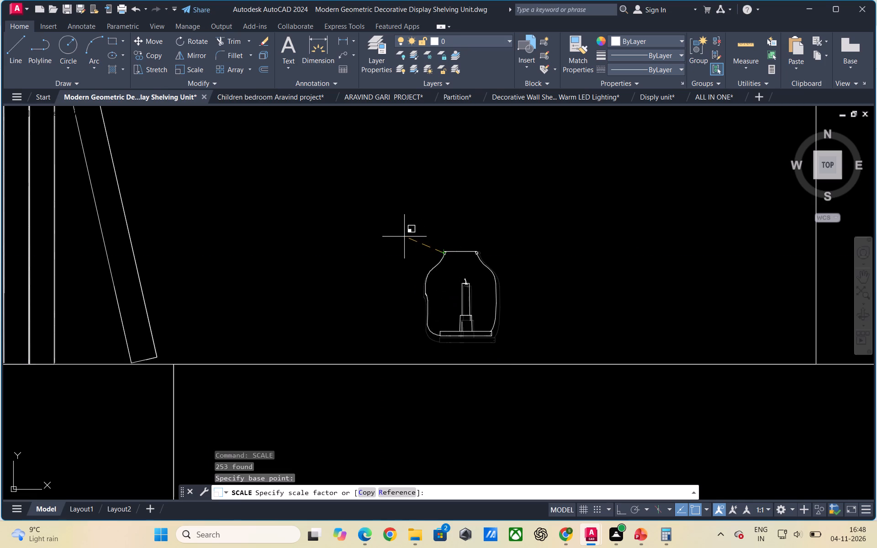
pyautogui.click(376, 168)
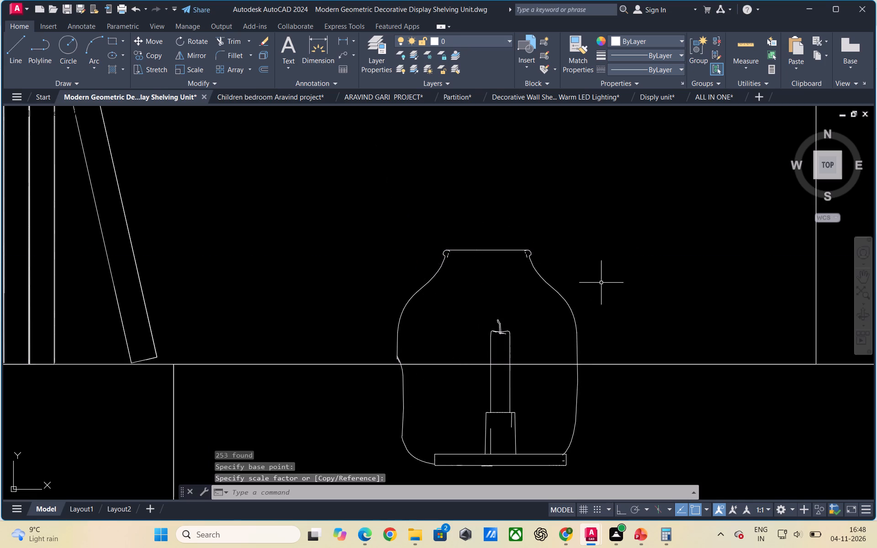
pyautogui.press('Escape')
# Move the enlarged candle jar up so its base plate sits just above the top compartment's bottom board.
pyautogui.click(568, 304)
pyautogui.rightClick(606, 306)
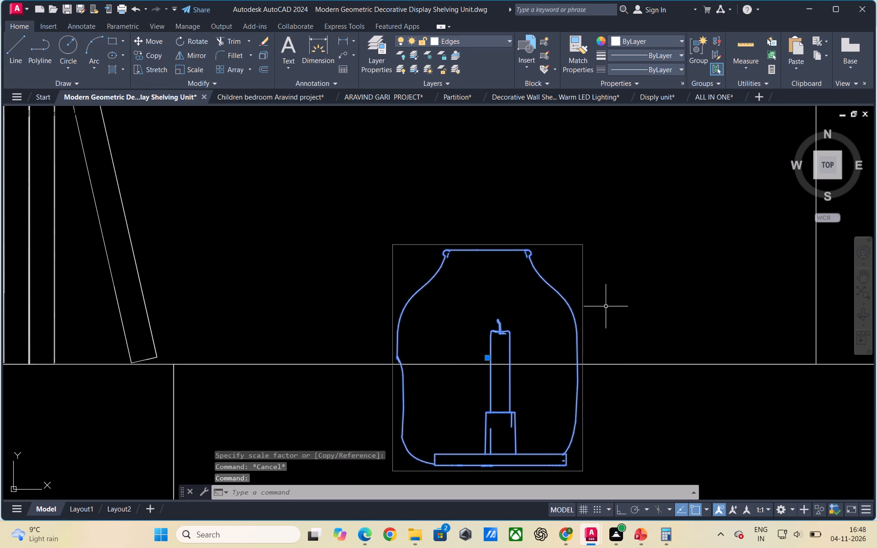
pyautogui.click(625, 129)
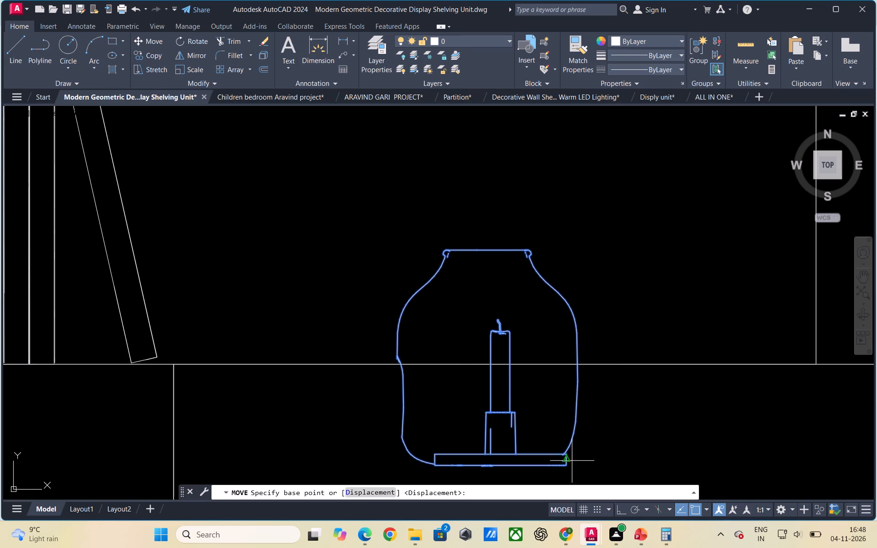
pyautogui.click(568, 467)
pyautogui.click(557, 336)
# Compare the shelving elevation and the placed jar with the reference photo to decide where ornaments go.
pyautogui.scroll(-1, 560, 411)
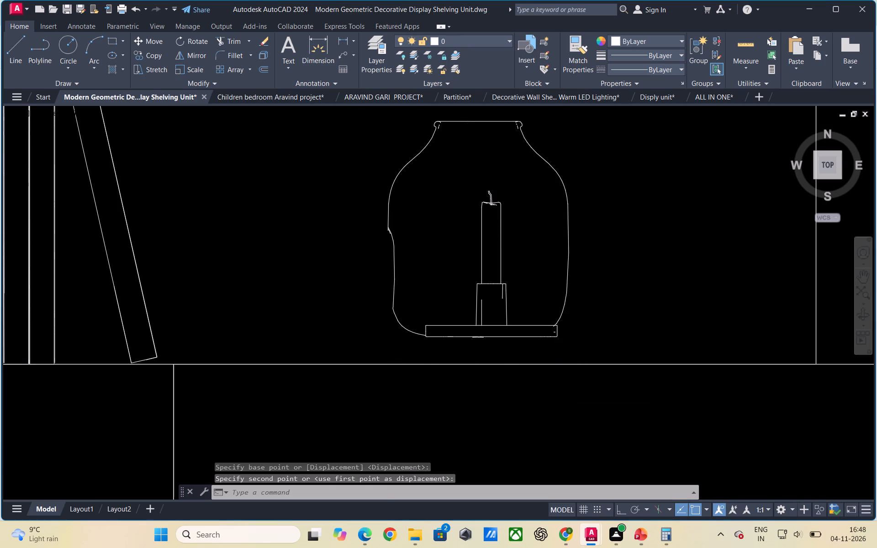
pyautogui.scroll(-2, 556, 411)
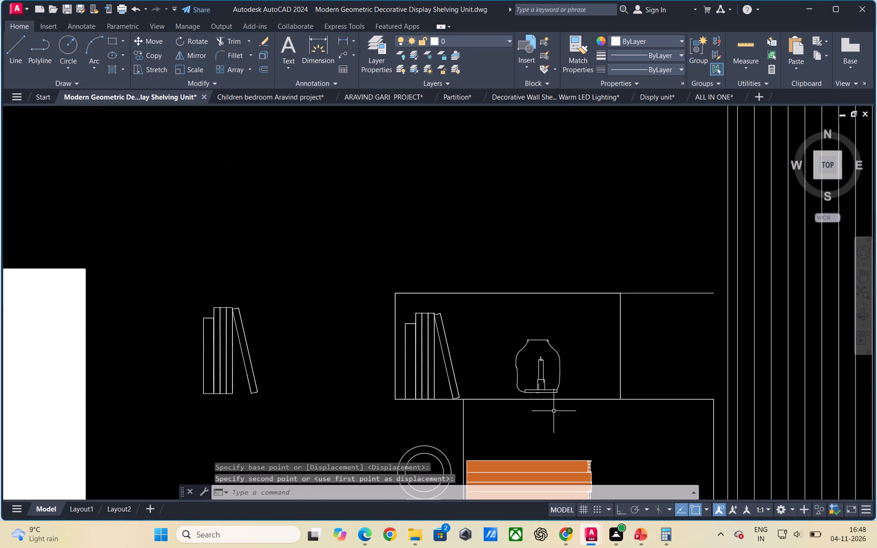
pyautogui.scroll(-2, 554, 411)
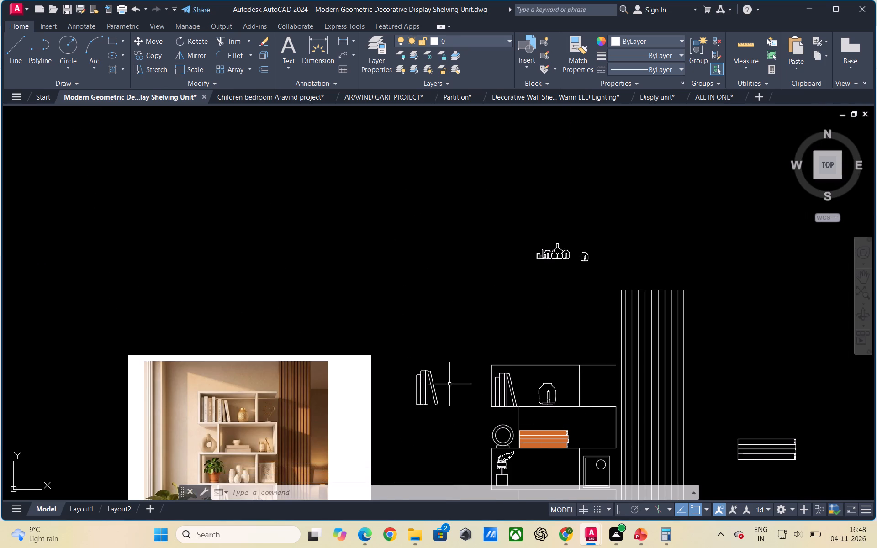
pyautogui.scroll(2, 262, 439)
pyautogui.scroll(-2, 217, 406)
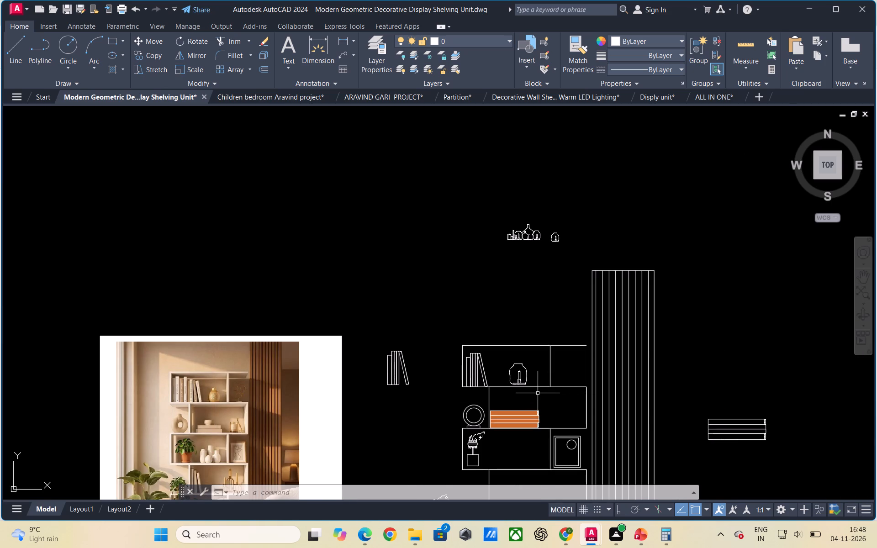
pyautogui.scroll(2, 526, 390)
pyautogui.scroll(-1, 441, 342)
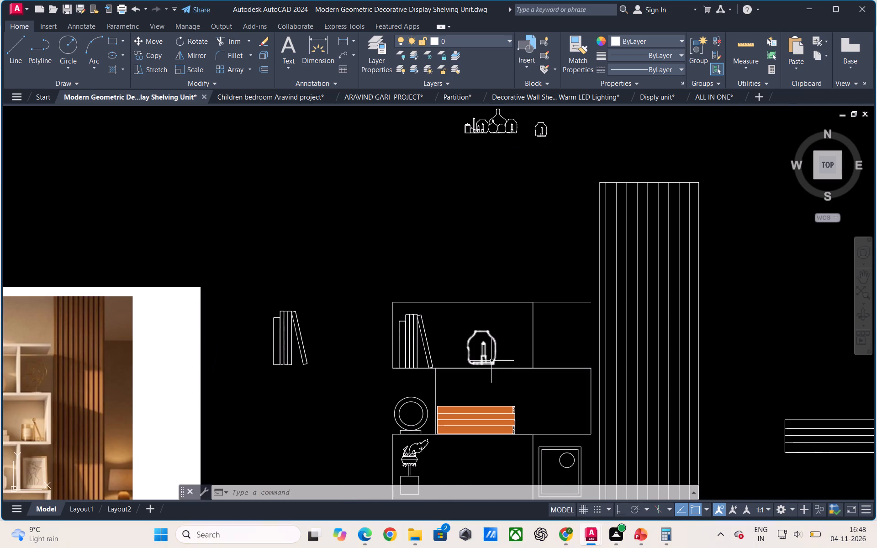
pyautogui.click(492, 364)
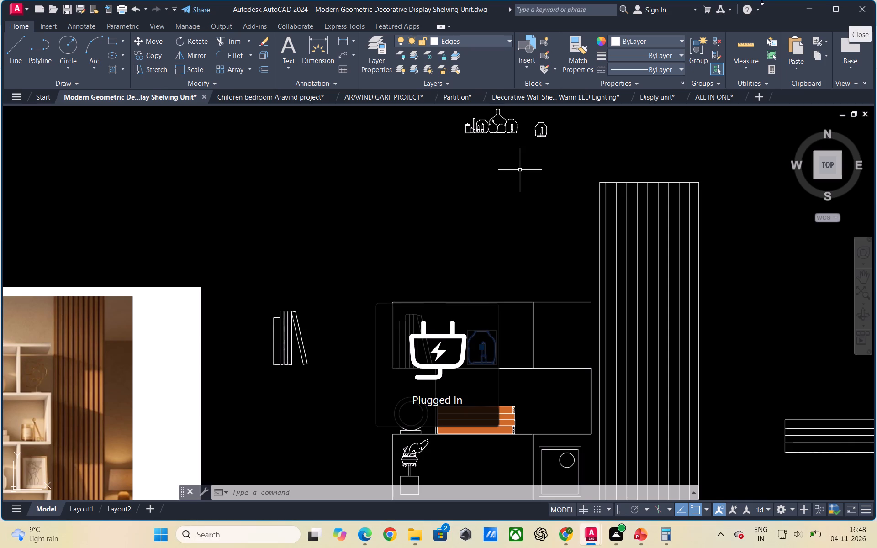
pyautogui.scroll(-2, 293, 358)
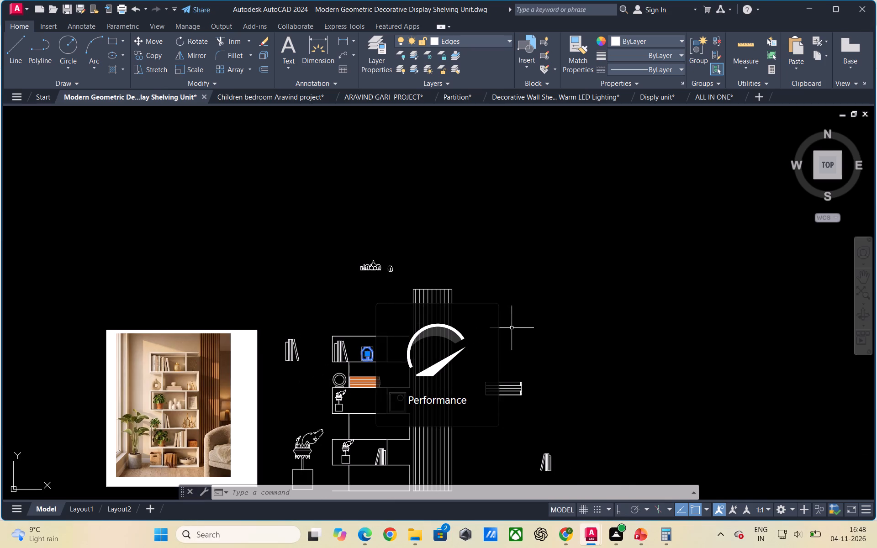
pyautogui.press('Escape')
# Copy the candle jar group from the top shelf into the second shelf, between the orange books and the shelf's outer side.
pyautogui.scroll(1, 349, 370)
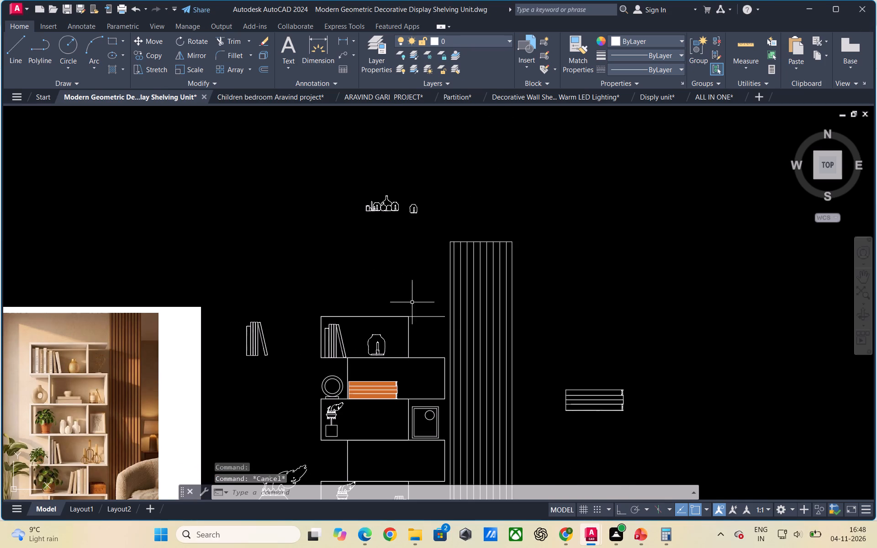
pyautogui.scroll(1, 383, 318)
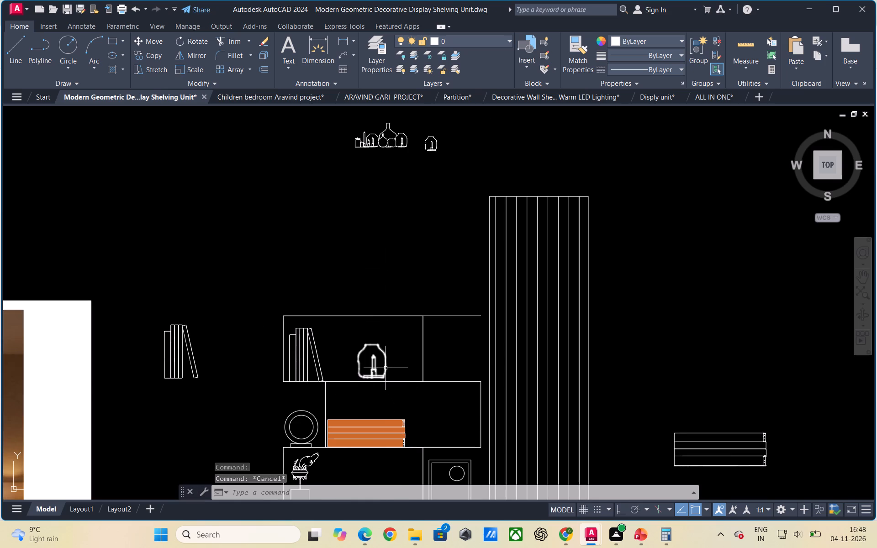
pyautogui.click(386, 368)
pyautogui.rightClick(389, 368)
pyautogui.click(432, 204)
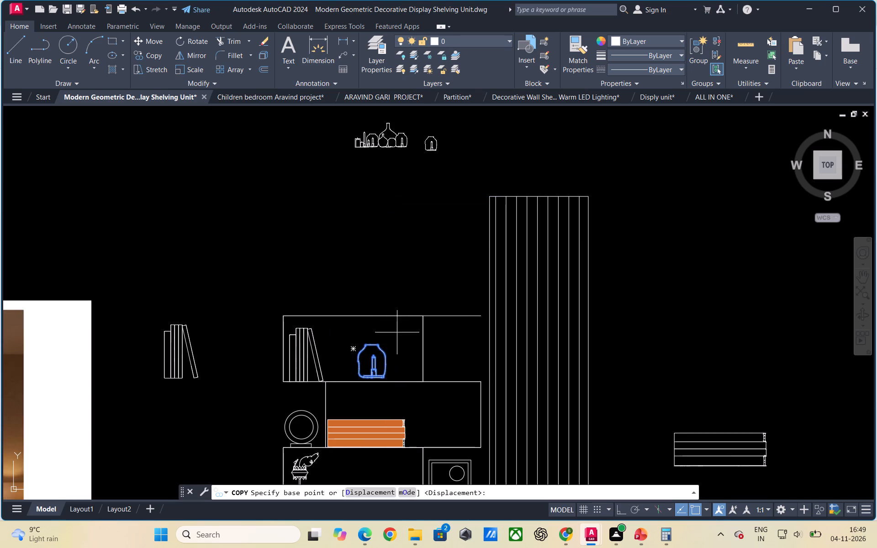
pyautogui.click(370, 375)
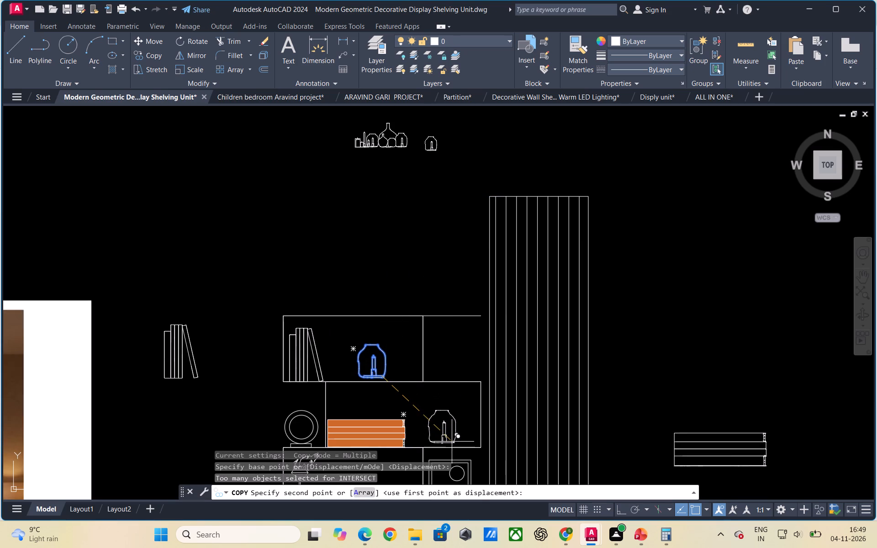
pyautogui.click(452, 442)
pyautogui.press('Escape')
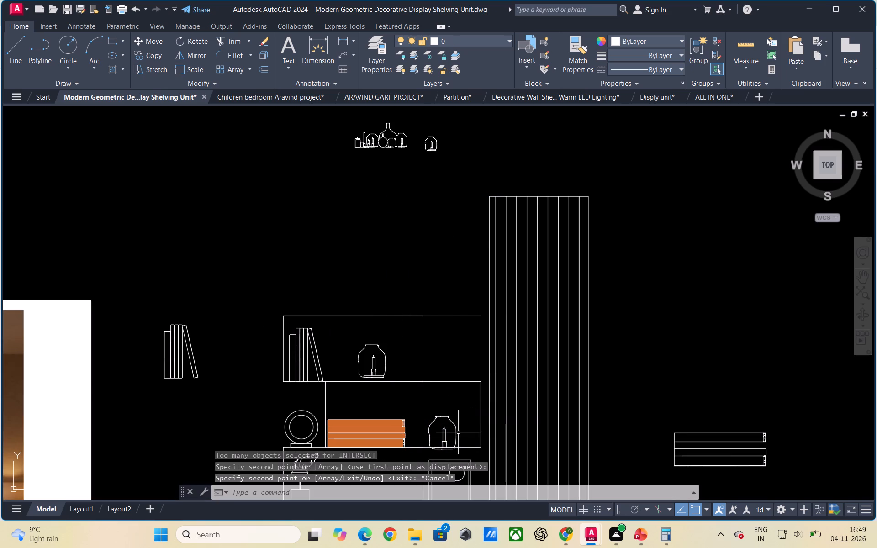
# Move the second shelf's candle jar up so its base plate sits just above the shelf's bottom board.
pyautogui.click(457, 432)
pyautogui.rightClick(457, 432)
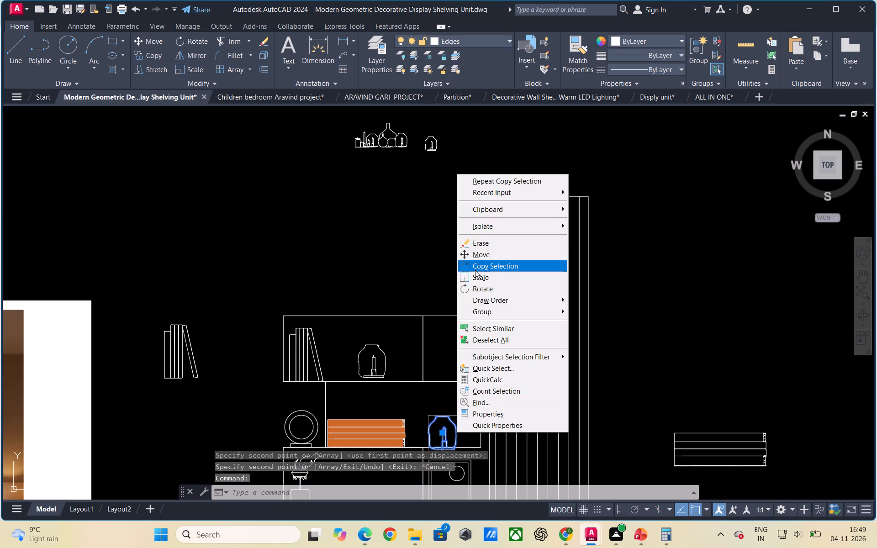
pyautogui.click(478, 256)
pyautogui.scroll(3, 440, 442)
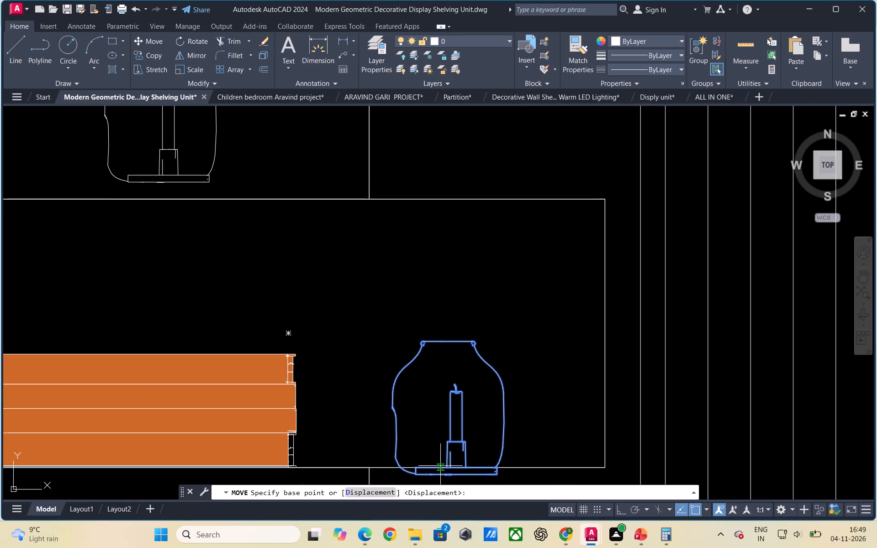
pyautogui.click(440, 473)
pyautogui.click(446, 458)
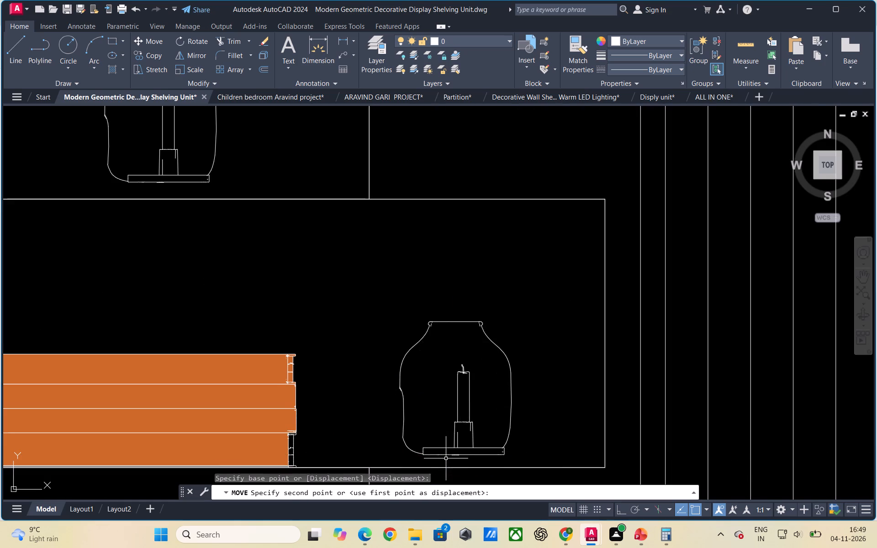
pyautogui.press('Escape')
pyautogui.scroll(-3, 407, 370)
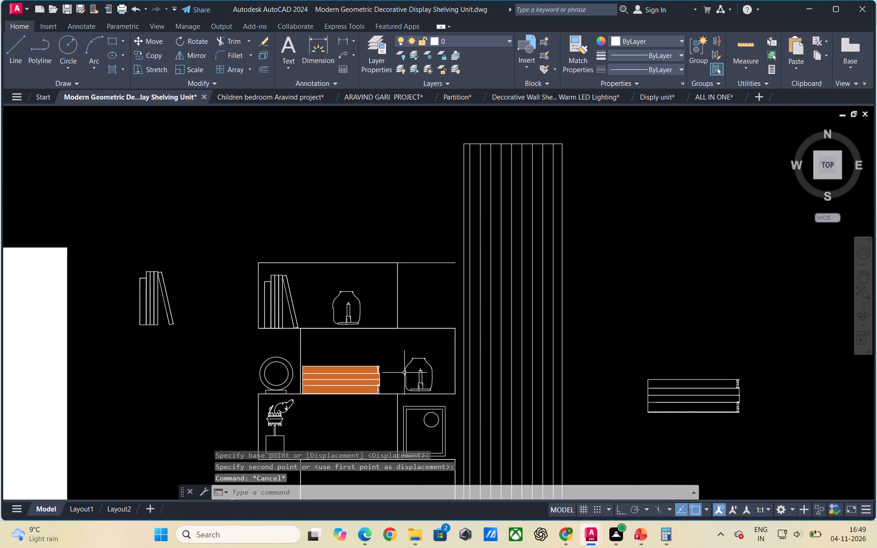
# Save the shelving unit drawing.
pyautogui.hotkey('ctrl', 's')
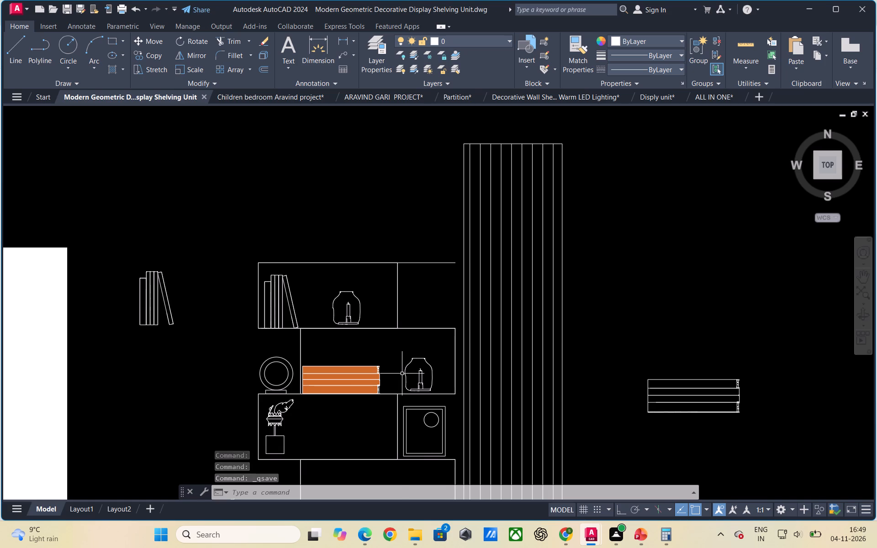
# Copy the spare leaning book set beside the unit onto the fourth shelf's bottom board, close to the vertical divider.
pyautogui.scroll(-2, 414, 354)
pyautogui.scroll(1, 425, 395)
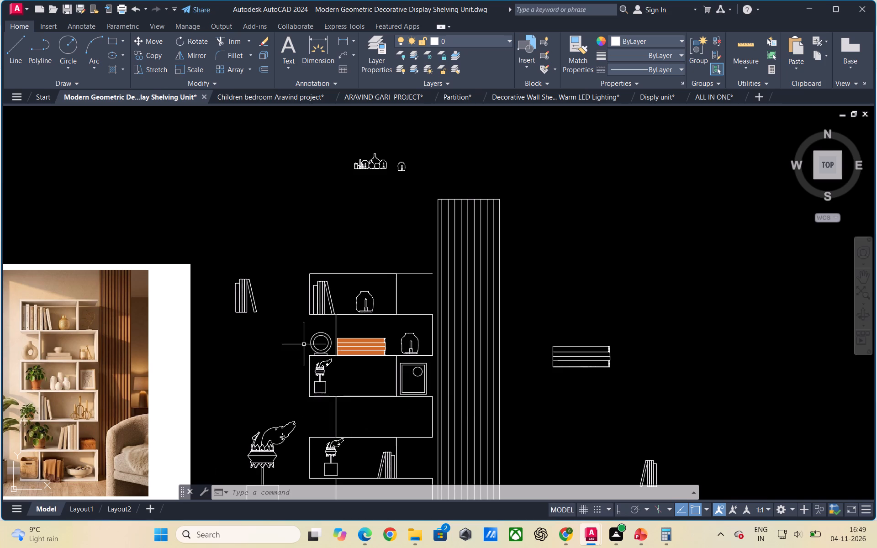
pyautogui.scroll(-1, 383, 369)
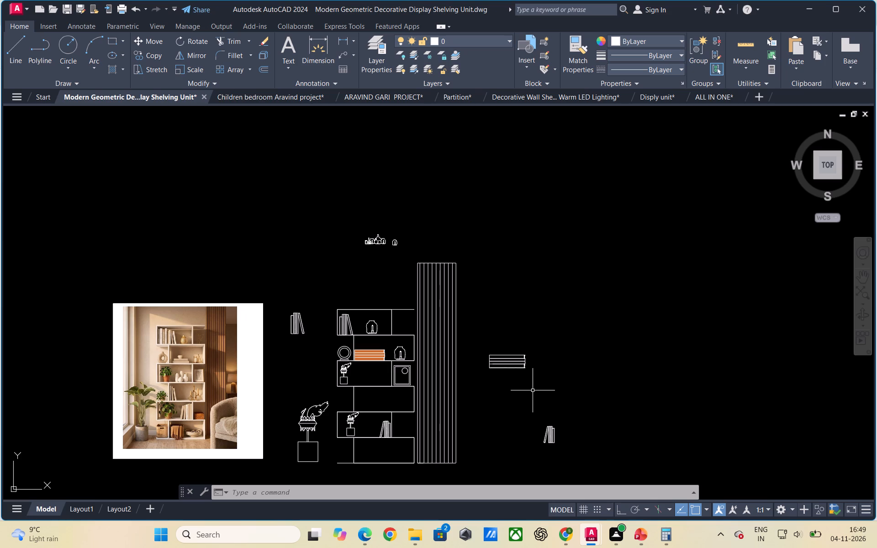
pyautogui.scroll(2, 359, 318)
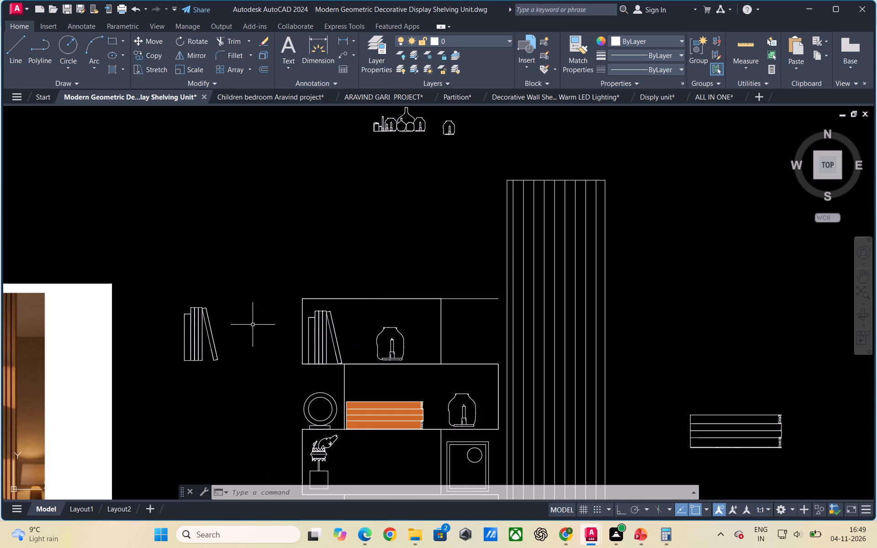
pyautogui.moveTo(230, 366); pyautogui.dragTo(211, 341)
pyautogui.click(164, 284)
pyautogui.rightClick(214, 316)
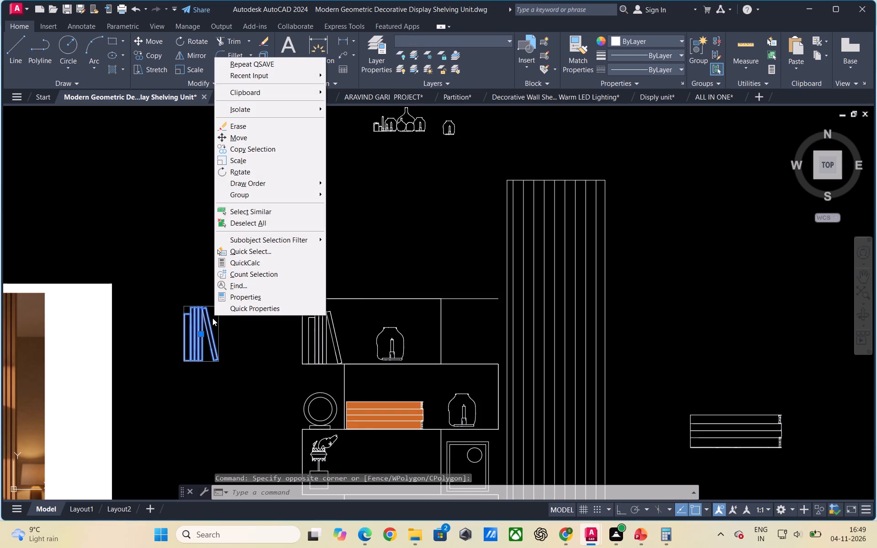
pyautogui.click(257, 152)
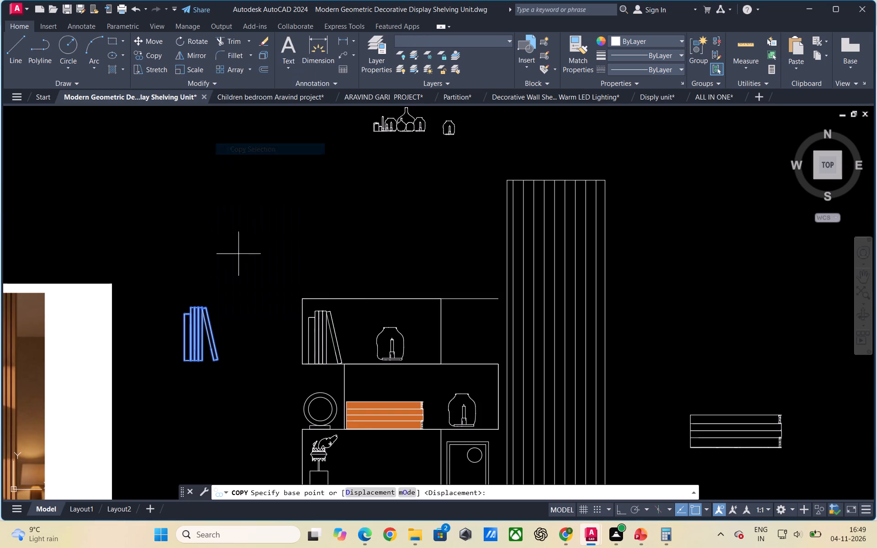
pyautogui.scroll(-3, 232, 331)
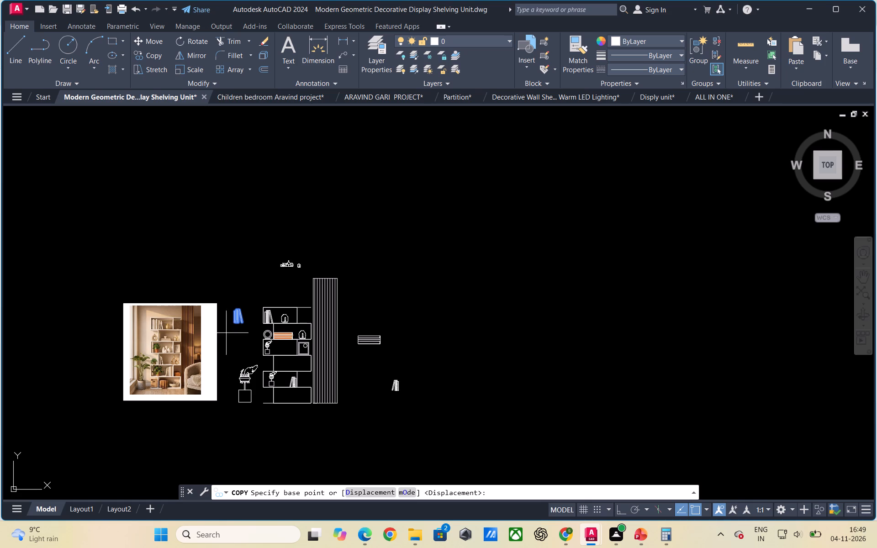
pyautogui.click(234, 323)
pyautogui.scroll(2, 280, 370)
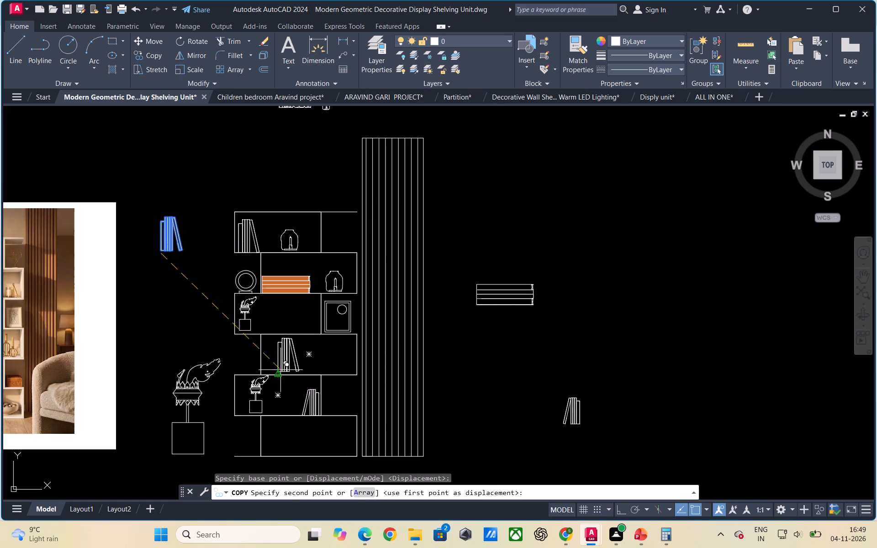
pyautogui.scroll(1, 280, 374)
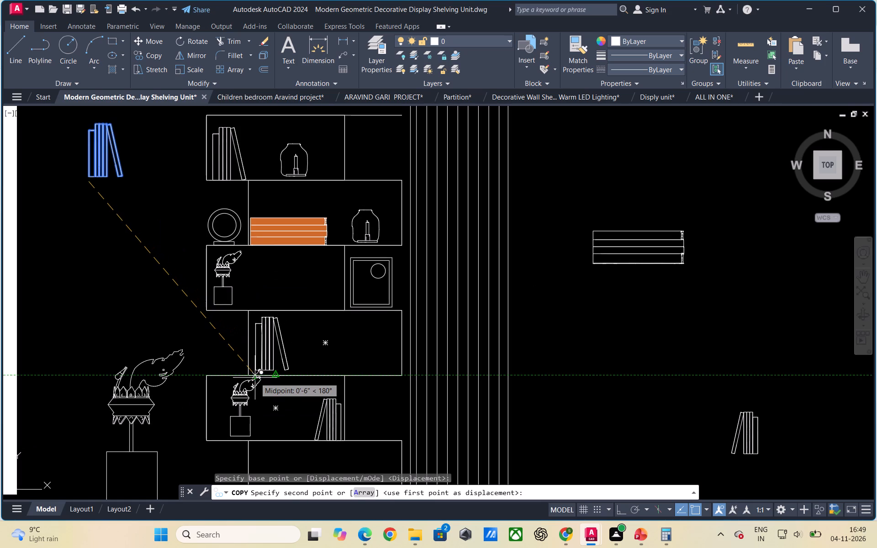
pyautogui.scroll(2, 254, 379)
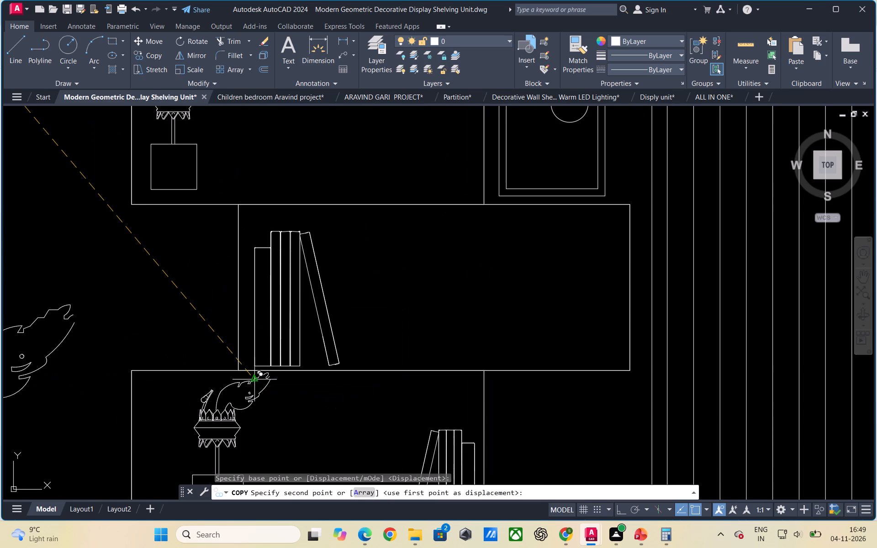
pyautogui.click(250, 384)
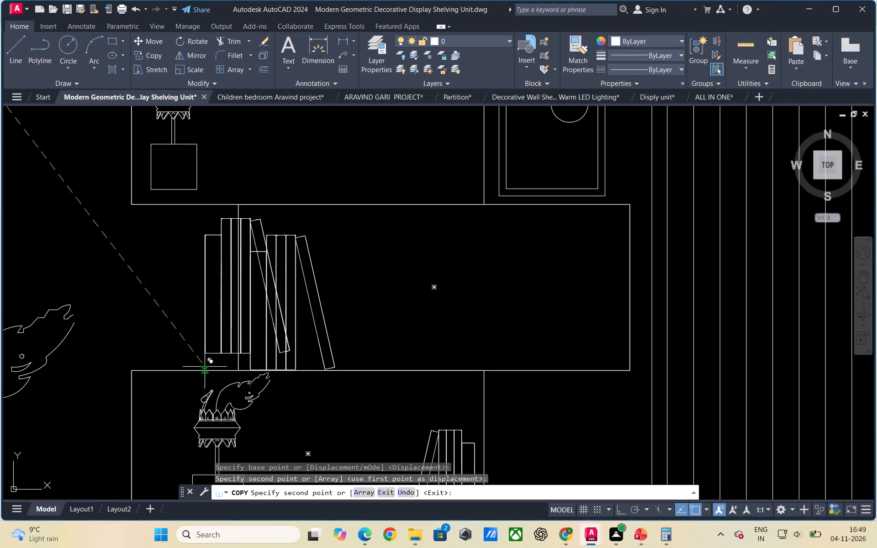
pyautogui.press('Escape')
pyautogui.scroll(-1, 372, 384)
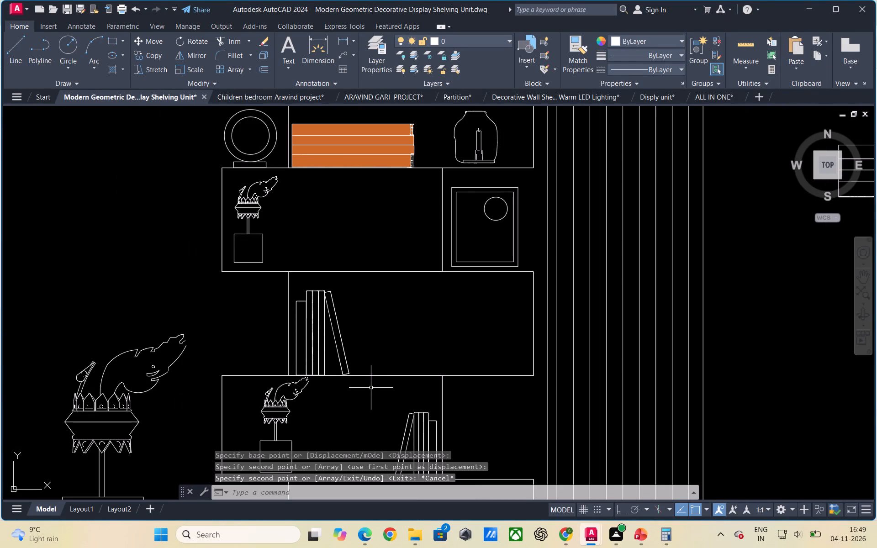
# Compare the elevation with the reference photo and check the Disply unit drawing for ornaments to place beside the fourth shelf's books.
pyautogui.scroll(-3, 374, 379)
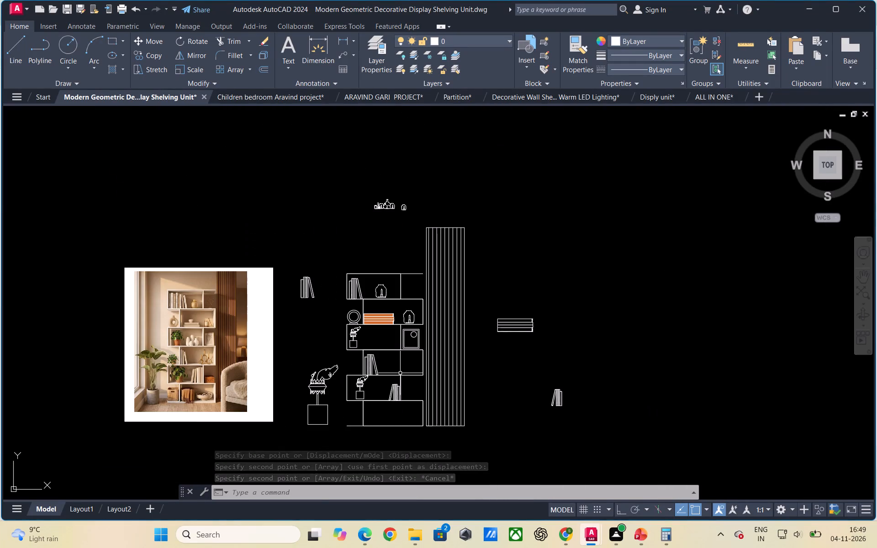
pyautogui.scroll(3, 232, 374)
pyautogui.scroll(-1, 120, 366)
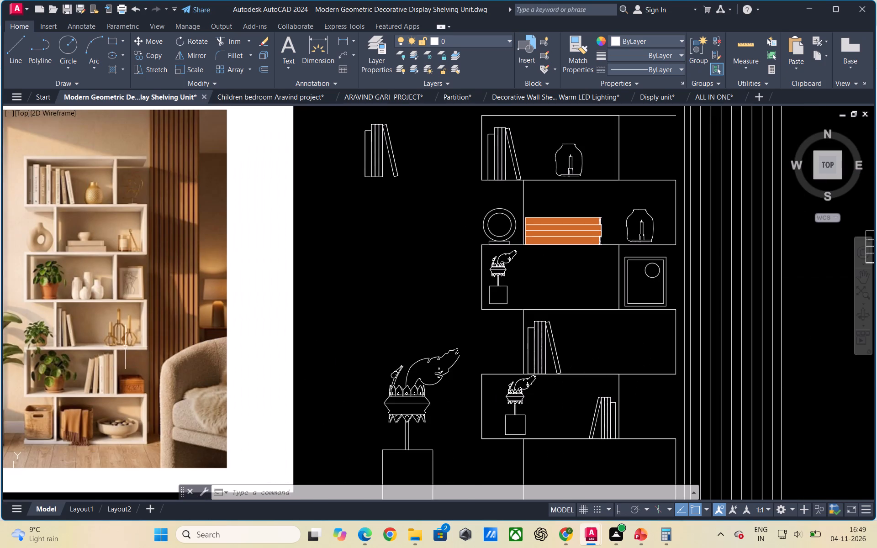
pyautogui.scroll(-1, 125, 343)
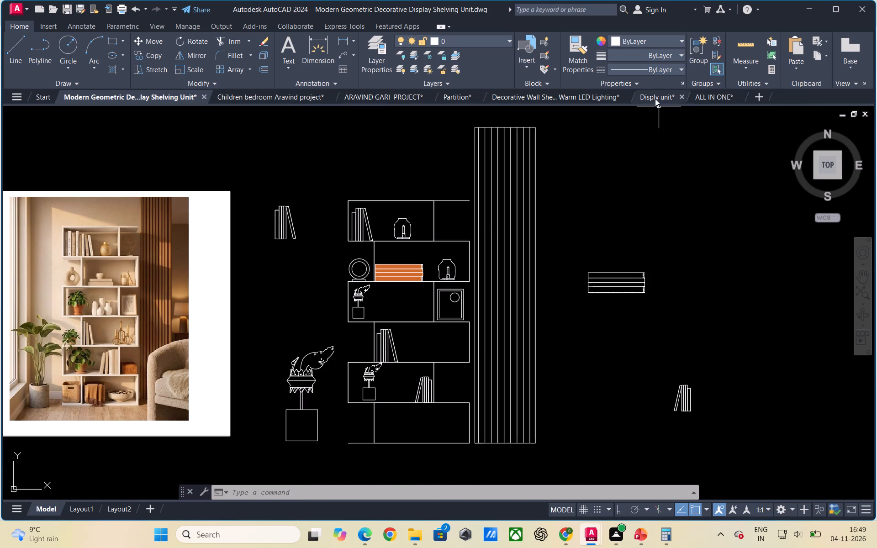
pyautogui.click(655, 99)
pyautogui.scroll(-2, 266, 300)
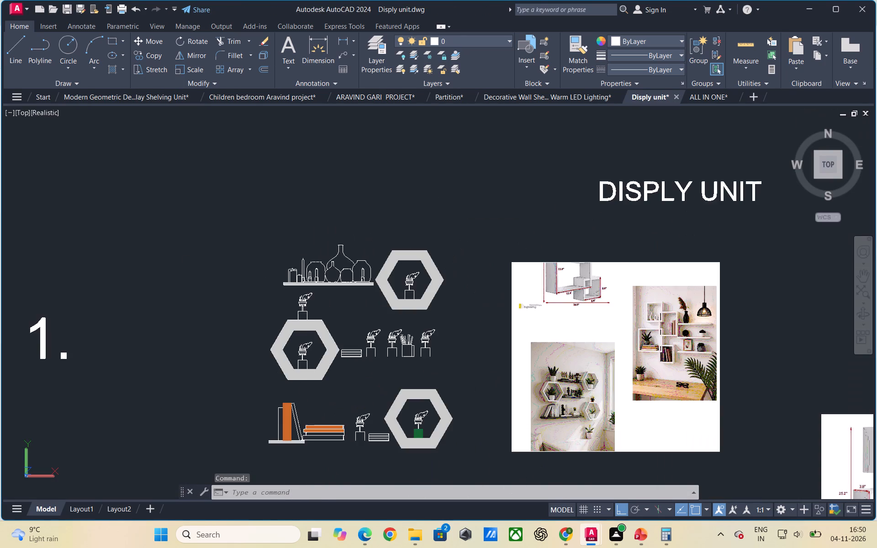
pyautogui.scroll(-1, 268, 300)
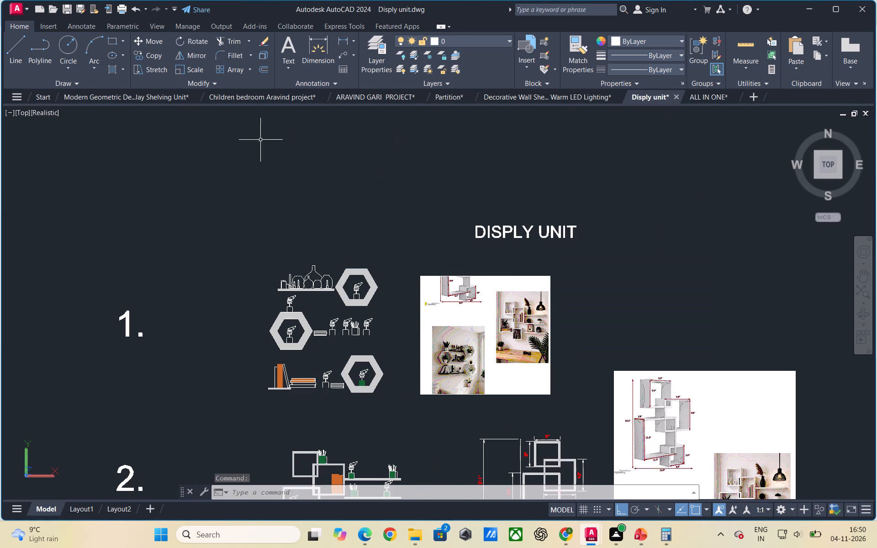
pyautogui.click(144, 98)
pyautogui.scroll(-1, 305, 284)
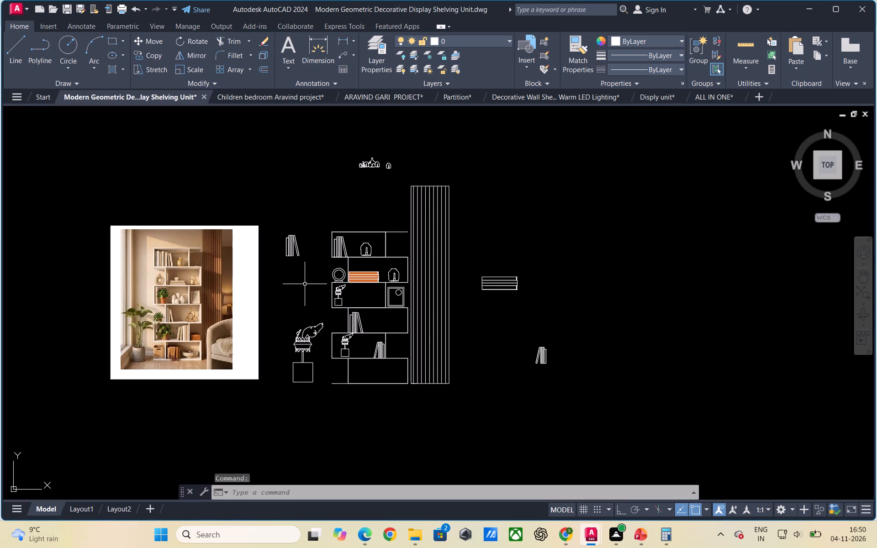
pyautogui.scroll(-1, 379, 279)
# Copy the vase and candle group from above the unit into the fourth shelf, between the books and the outer side.
pyautogui.scroll(3, 386, 217)
pyautogui.scroll(2, 353, 169)
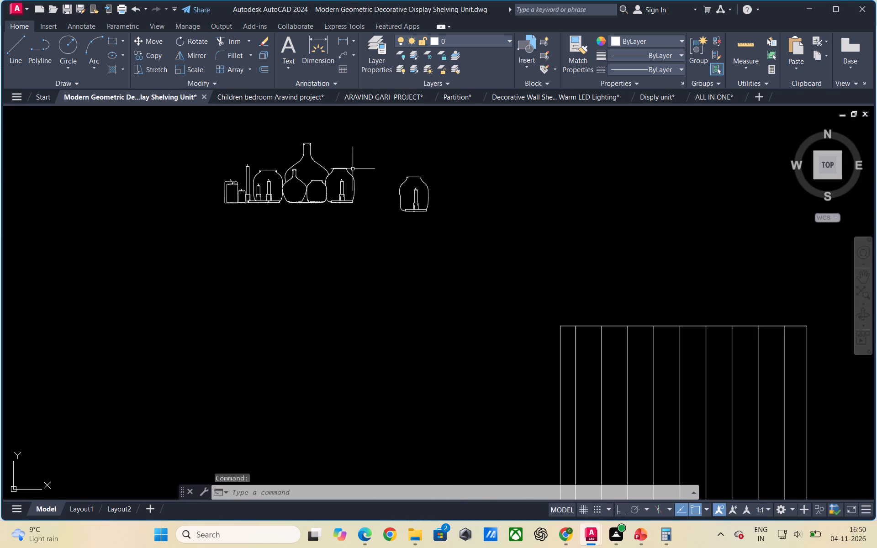
pyautogui.moveTo(370, 214); pyautogui.dragTo(366, 201)
pyautogui.click(206, 133)
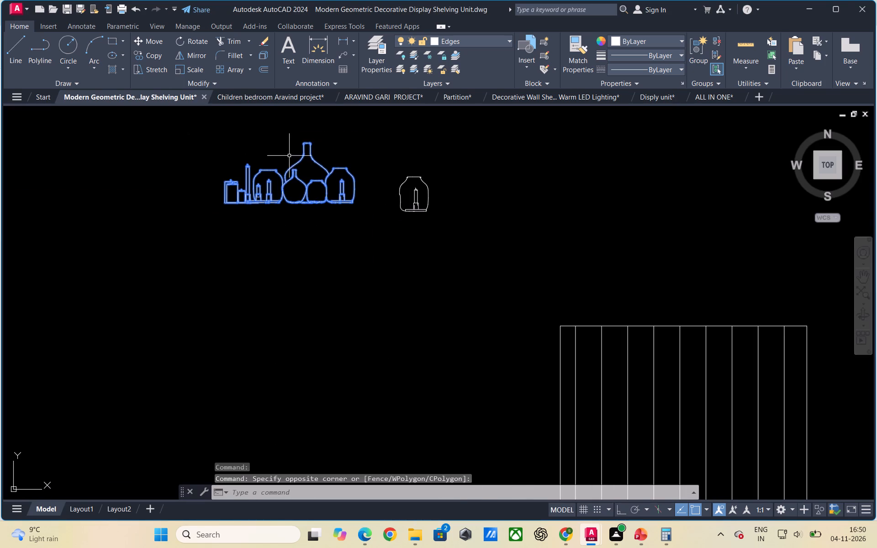
pyautogui.rightClick(291, 167)
pyautogui.click(329, 258)
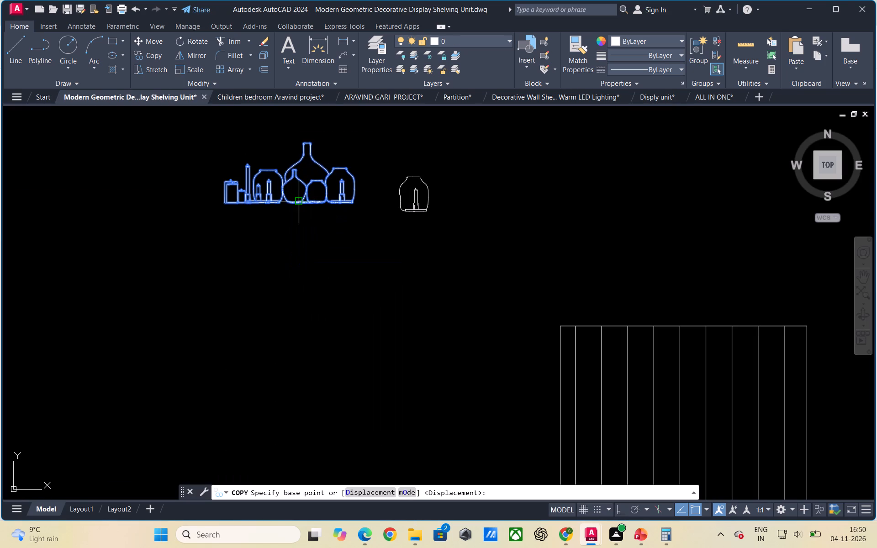
pyautogui.click(296, 200)
pyautogui.scroll(-4, 313, 181)
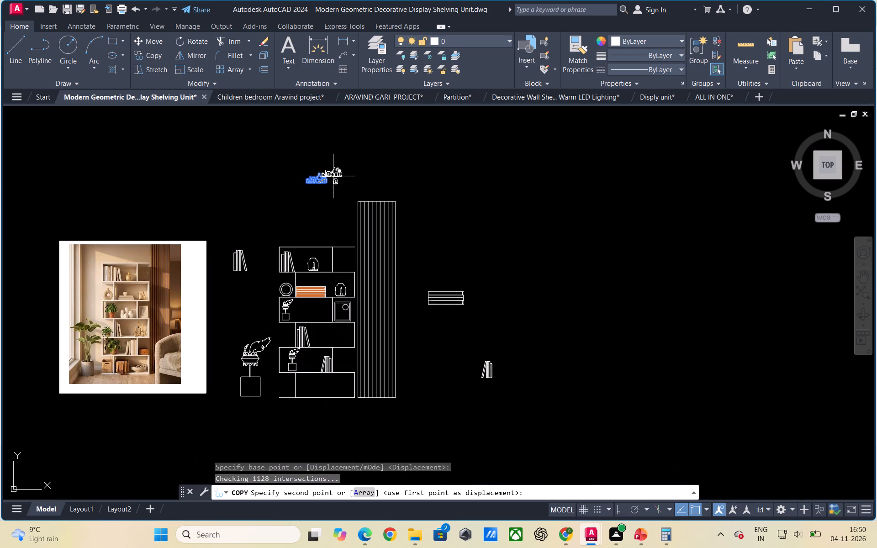
pyautogui.scroll(2, 337, 343)
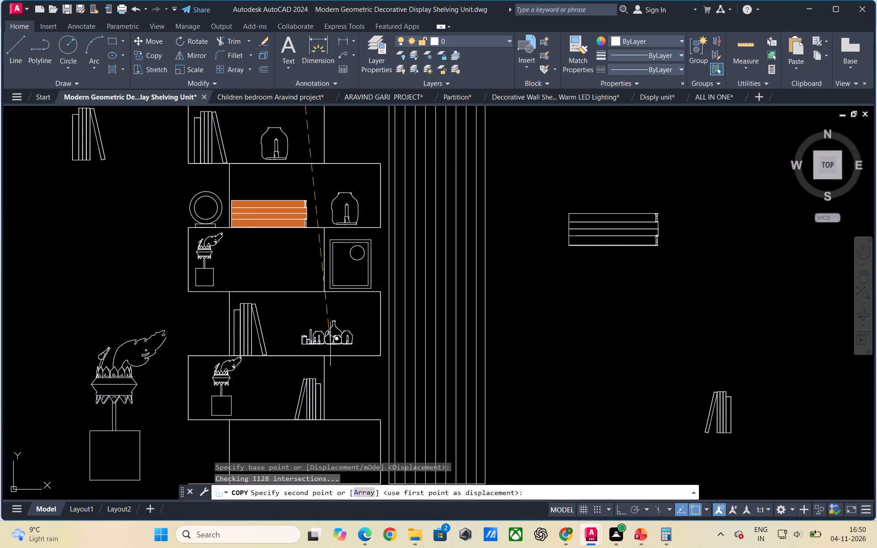
pyautogui.click(330, 344)
pyautogui.press('Escape')
# Scale the fourth shelf's vase and candle group freehand to slightly larger, using its lower-left corner as base point.
pyautogui.click(355, 349)
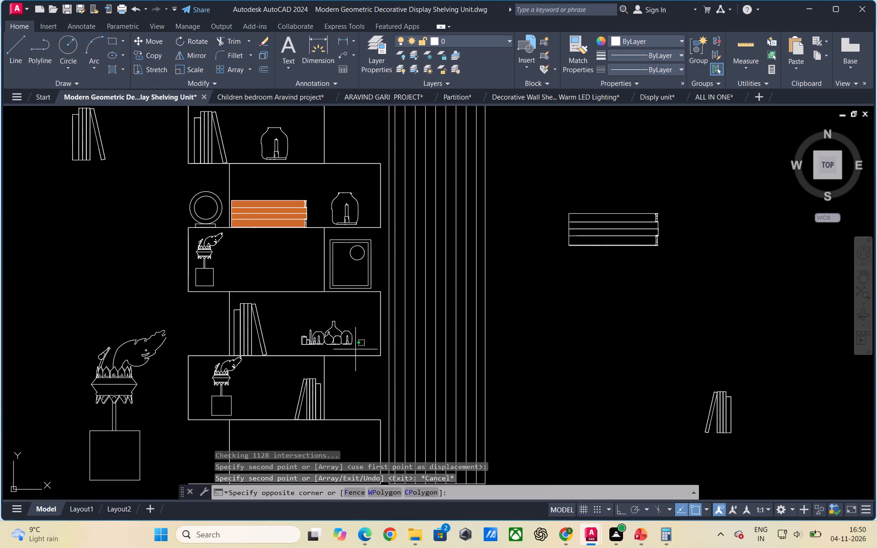
pyautogui.click(290, 318)
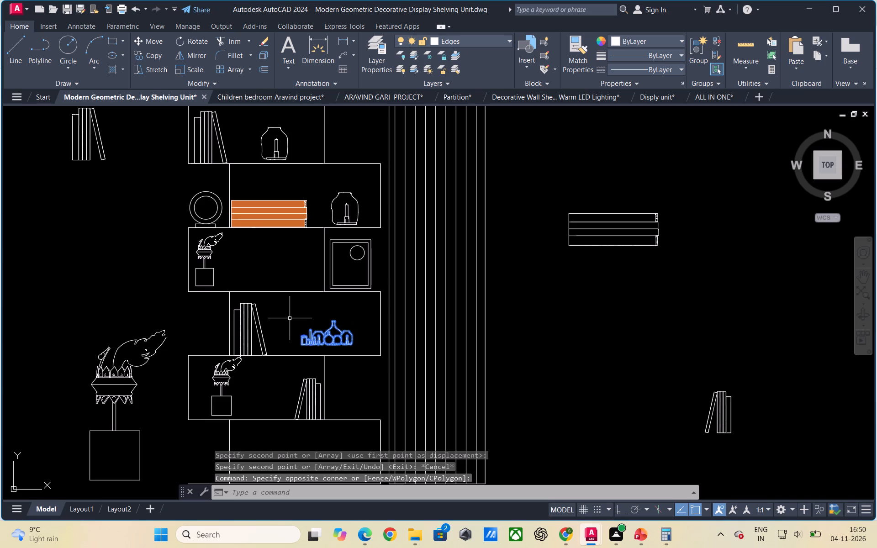
pyautogui.write('SC')
pyautogui.press('a')
pyautogui.write('LE')
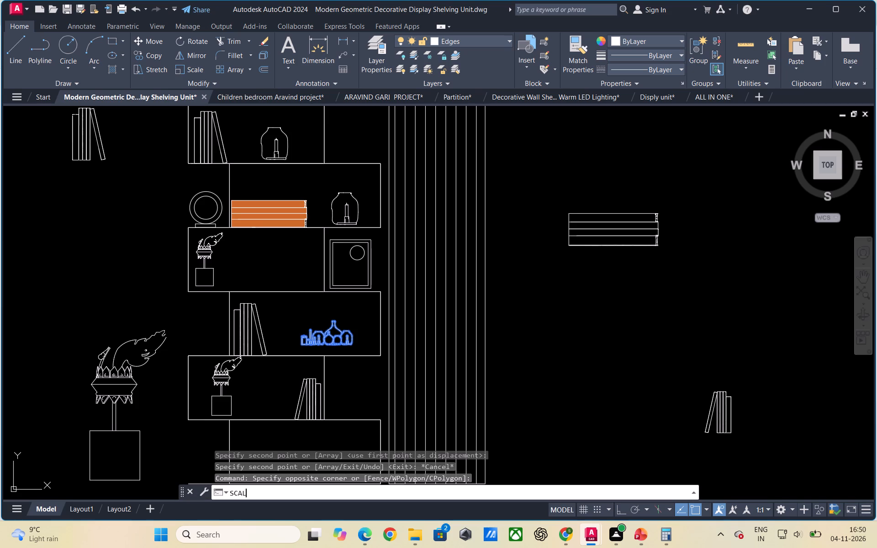
pyautogui.press('Return')
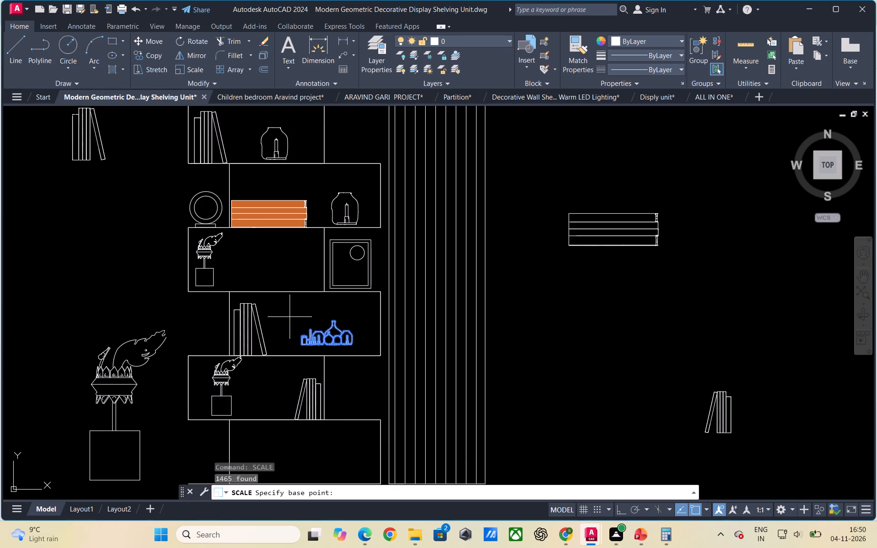
pyautogui.scroll(2, 308, 354)
pyautogui.click(290, 331)
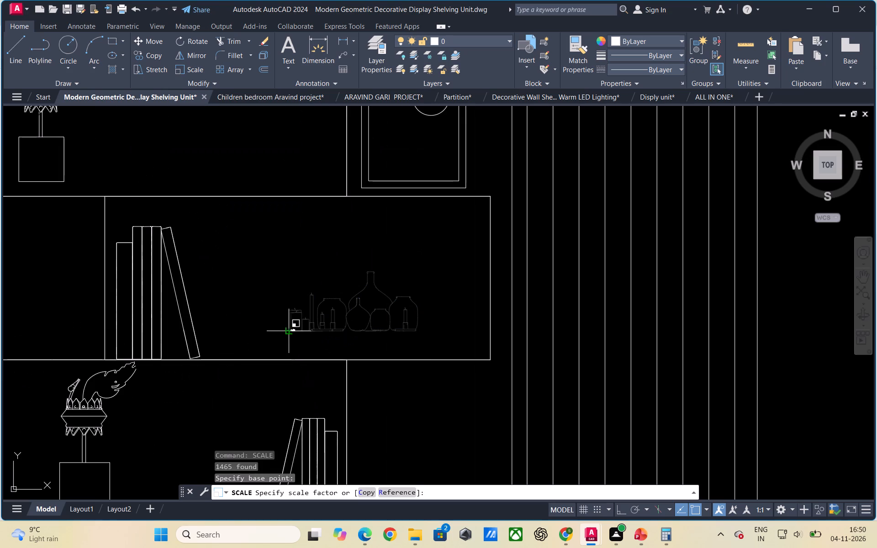
pyautogui.click(222, 366)
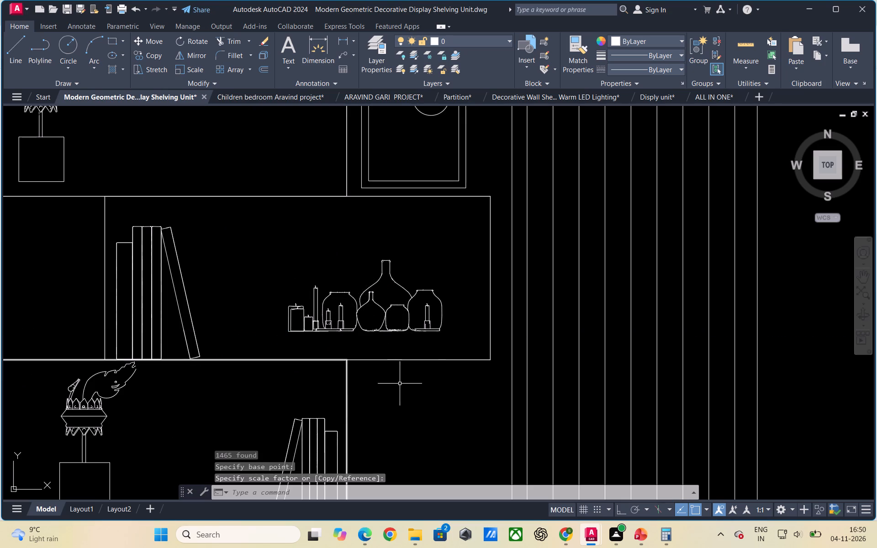
# Group all the objects of the fourth shelf's vase and candle set.
pyautogui.click(449, 342)
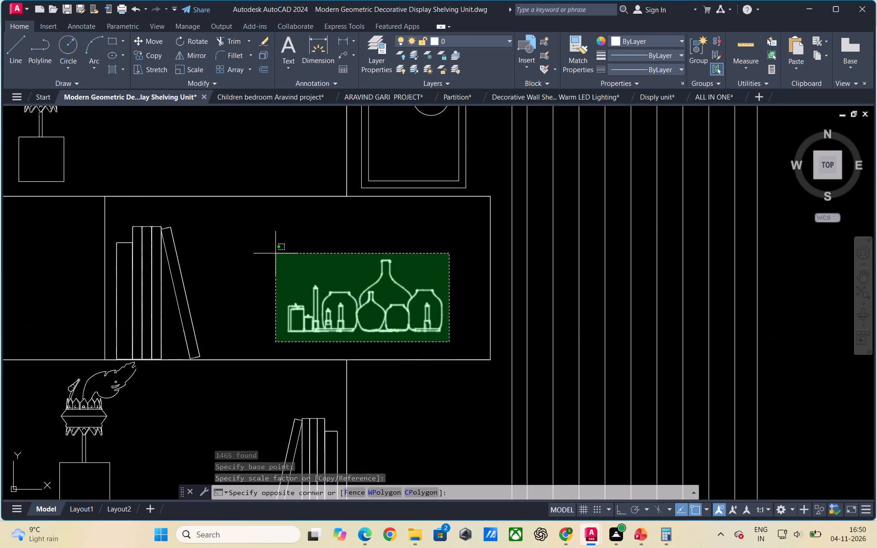
pyautogui.click(275, 253)
pyautogui.rightClick(343, 307)
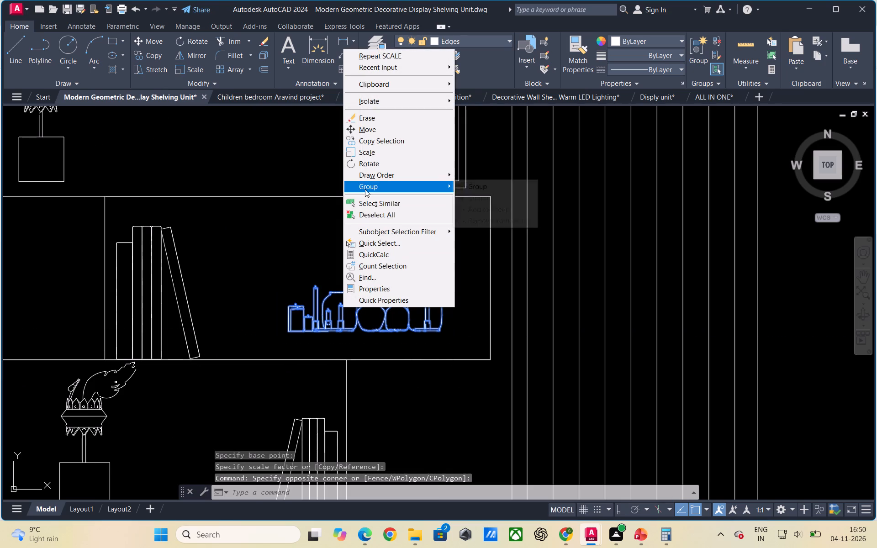
pyautogui.click(477, 184)
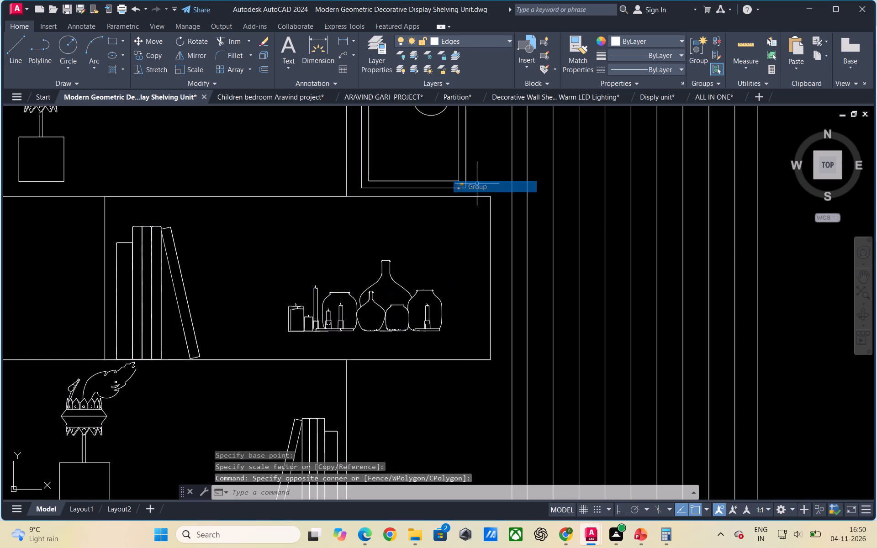
# Move the grouped vase and candle set slightly up and towards the books on the fourth shelf.
pyautogui.click(439, 327)
pyautogui.rightClick(455, 335)
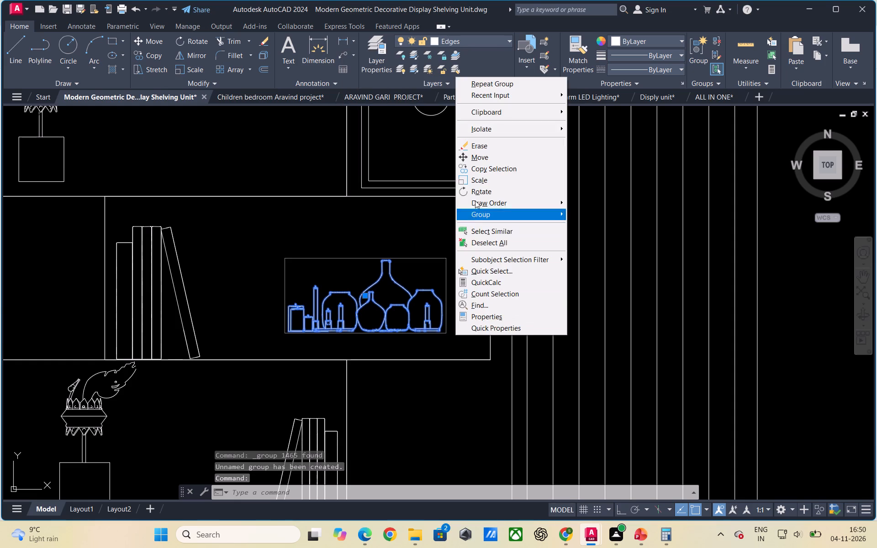
pyautogui.click(475, 160)
pyautogui.click(442, 330)
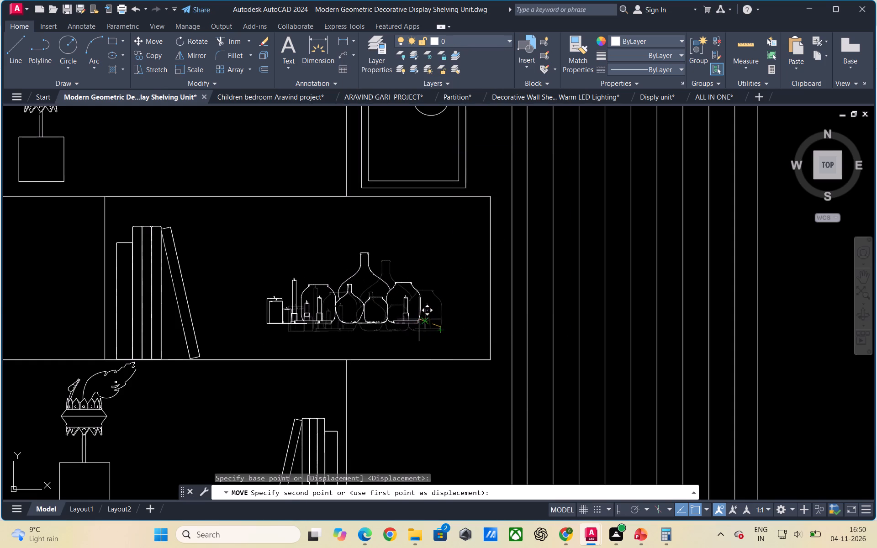
pyautogui.click(402, 310)
# Scale the fourth shelf's vase and candle group up freehand, using its lower-right corner as base point.
pyautogui.scroll(-4, 437, 357)
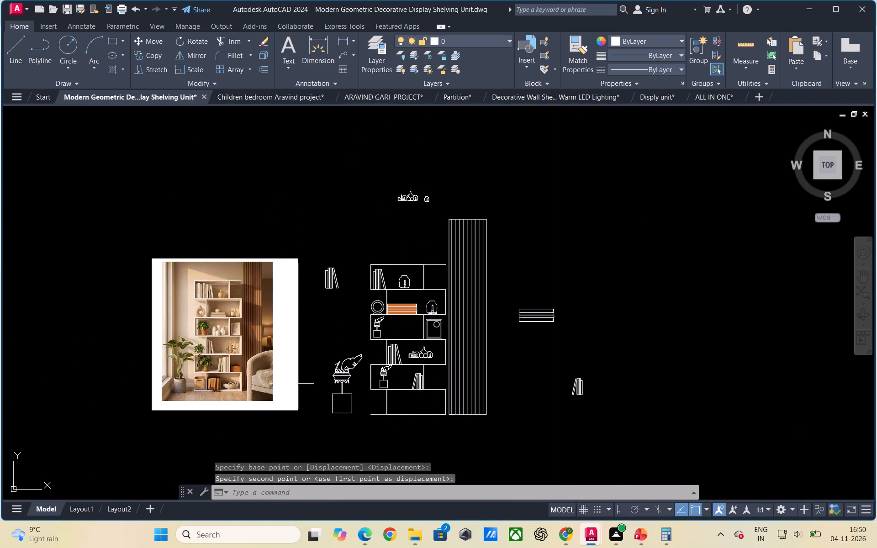
pyautogui.scroll(2, 426, 364)
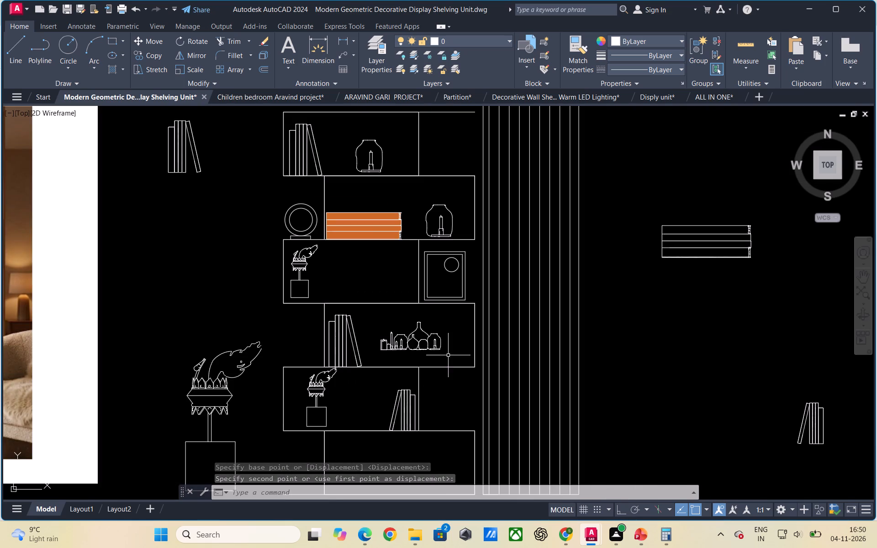
pyautogui.click(448, 355)
pyautogui.click(380, 321)
pyautogui.write('SCA')
pyautogui.press('l')
pyautogui.press('e')
pyautogui.press('Return')
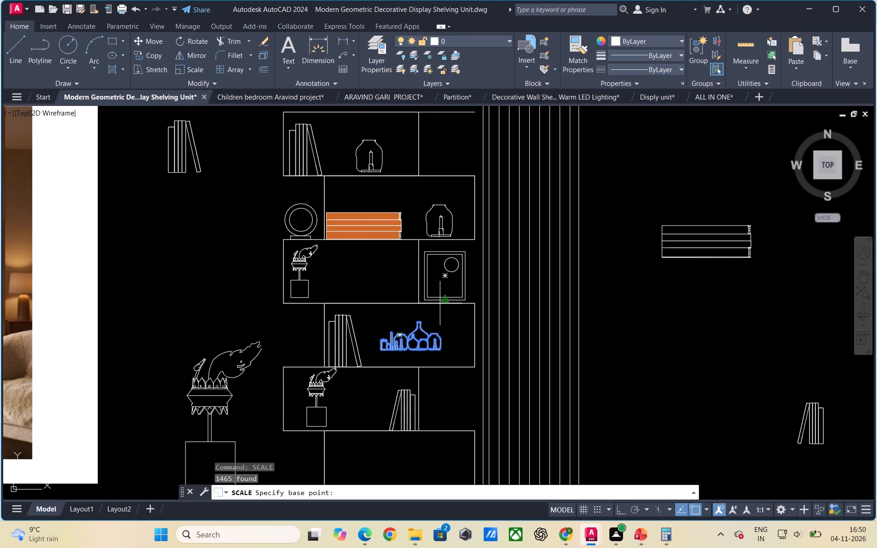
pyautogui.scroll(2, 437, 349)
pyautogui.click(442, 355)
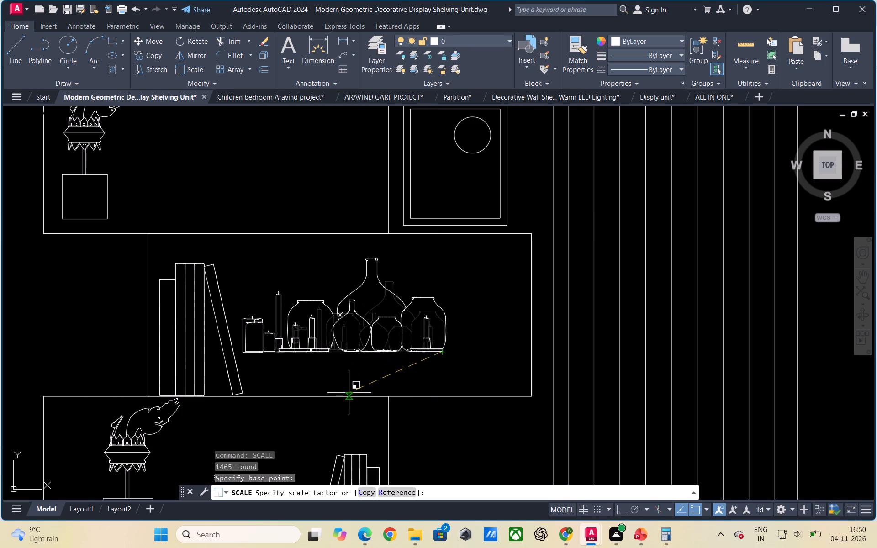
pyautogui.click(349, 393)
# Move the enlarged vase and candle group down close to the fourth shelf's bottom board, towards the outer side.
pyautogui.click(437, 353)
pyautogui.rightClick(454, 358)
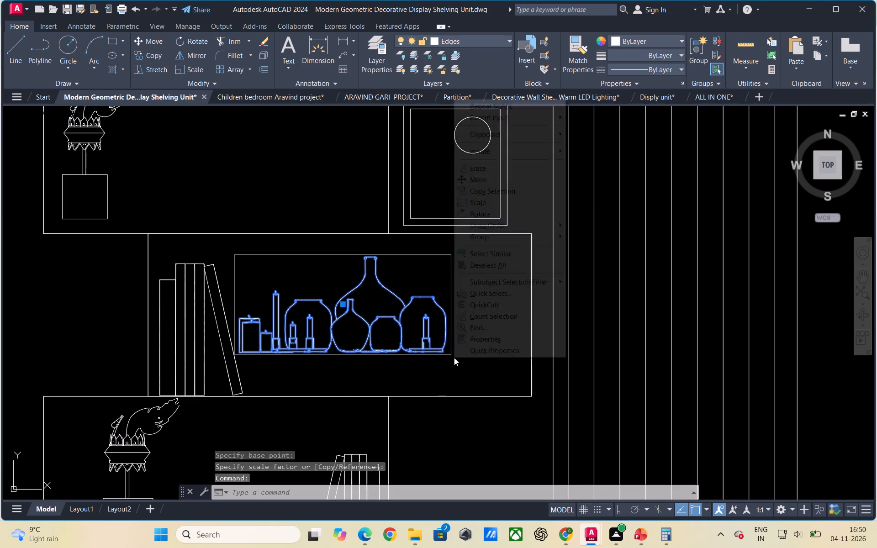
pyautogui.click(481, 183)
pyautogui.click(385, 312)
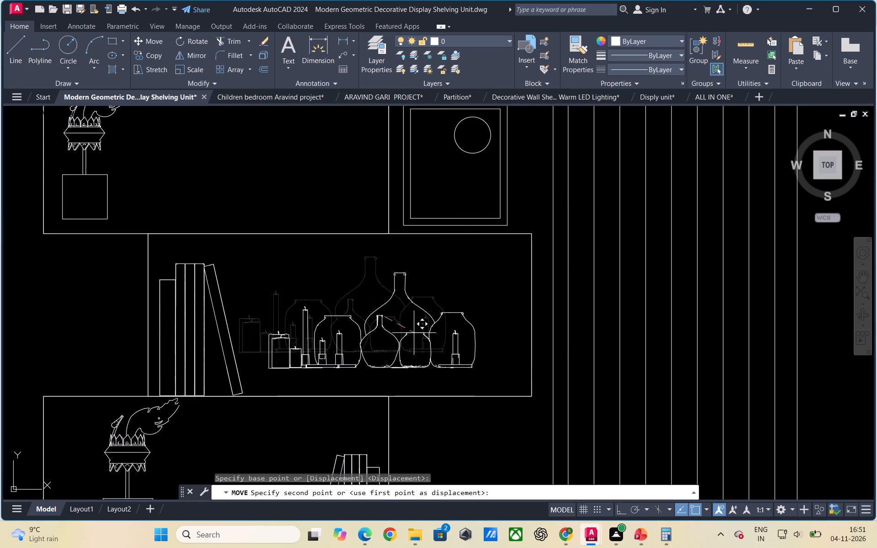
pyautogui.click(426, 354)
# After checking the reference photo, copy the vase and candle group into the third shelf, between the pedestal plant and the picture frame.
pyautogui.scroll(-1, 378, 317)
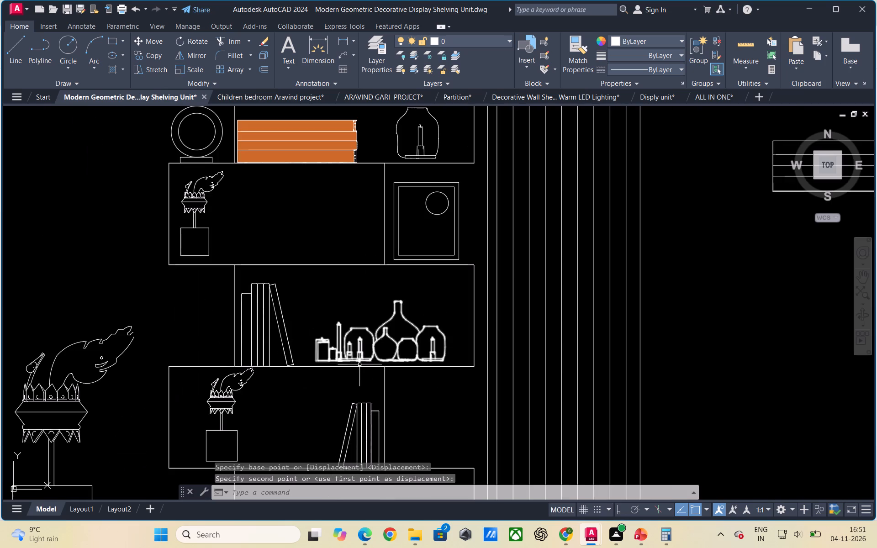
pyautogui.scroll(-1, 365, 364)
pyautogui.scroll(-2, 392, 270)
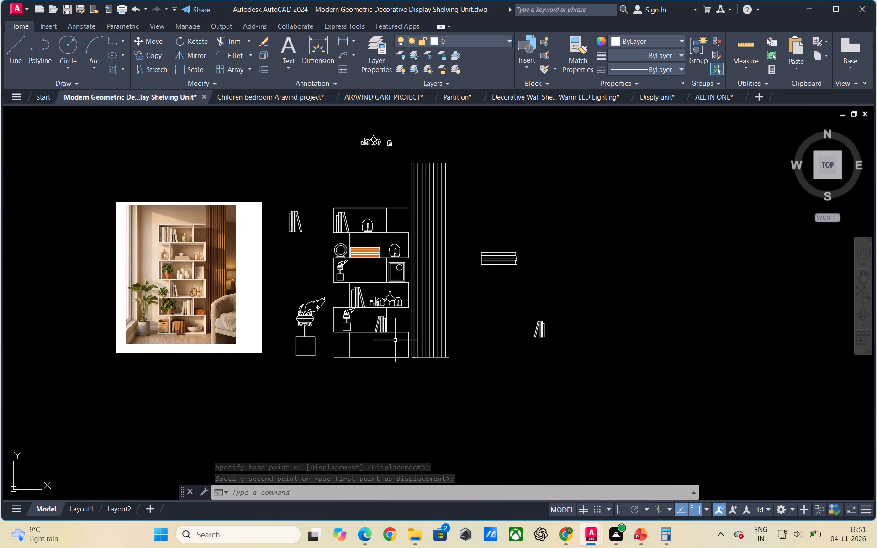
pyautogui.scroll(4, 195, 283)
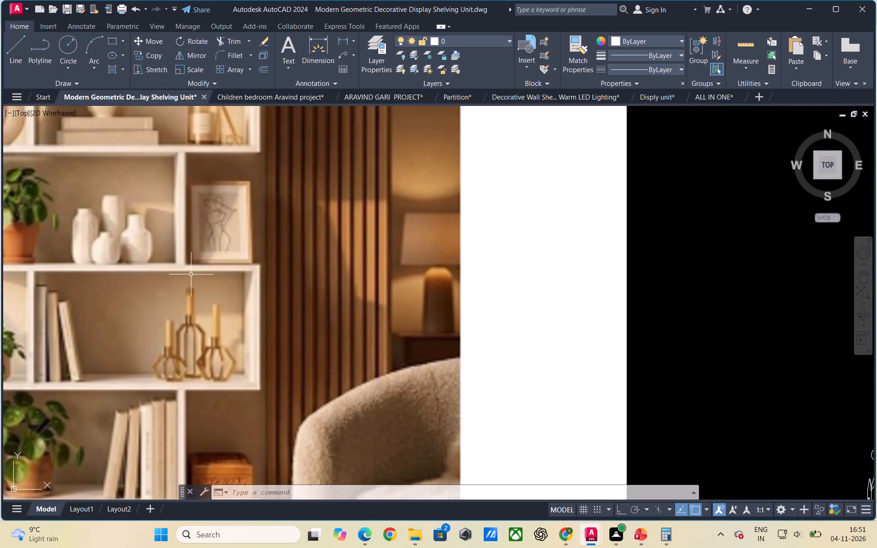
pyautogui.scroll(-3, 191, 274)
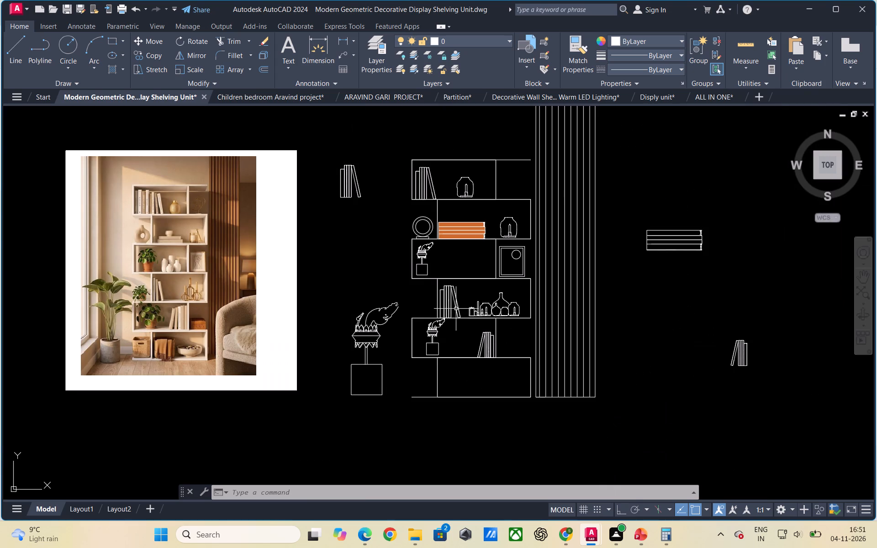
pyautogui.click(505, 308)
pyautogui.rightClick(505, 308)
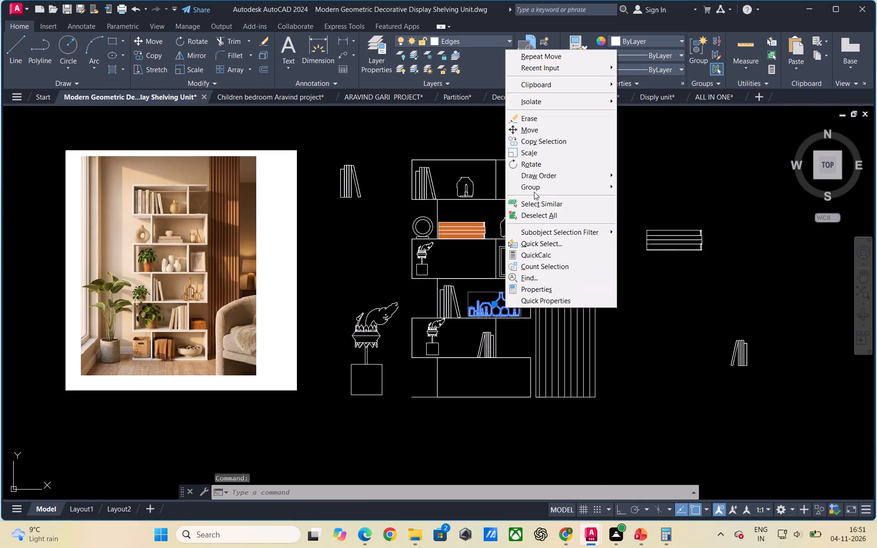
pyautogui.click(540, 142)
pyautogui.click(502, 307)
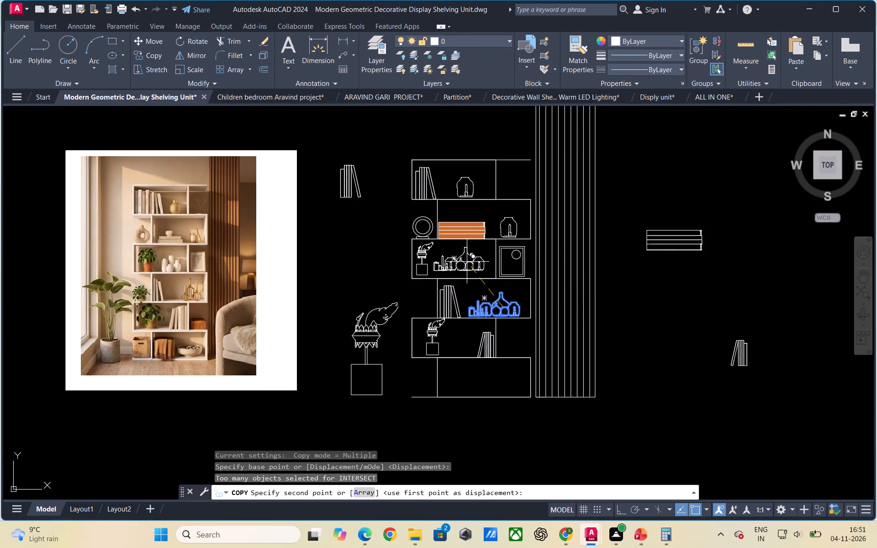
pyautogui.click(474, 265)
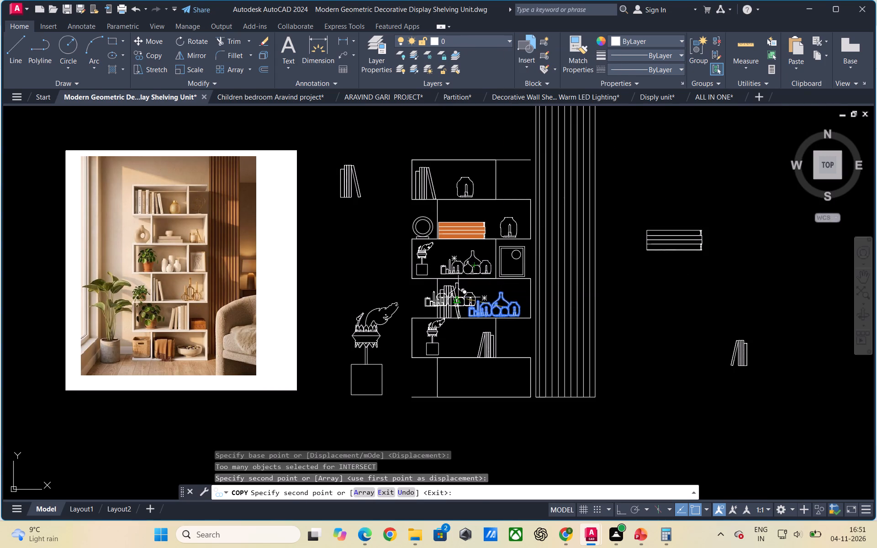
pyautogui.press('Escape')
# Fill the third shelf's wide jar holding two candles with a solid white hatch.
pyautogui.scroll(1, 468, 267)
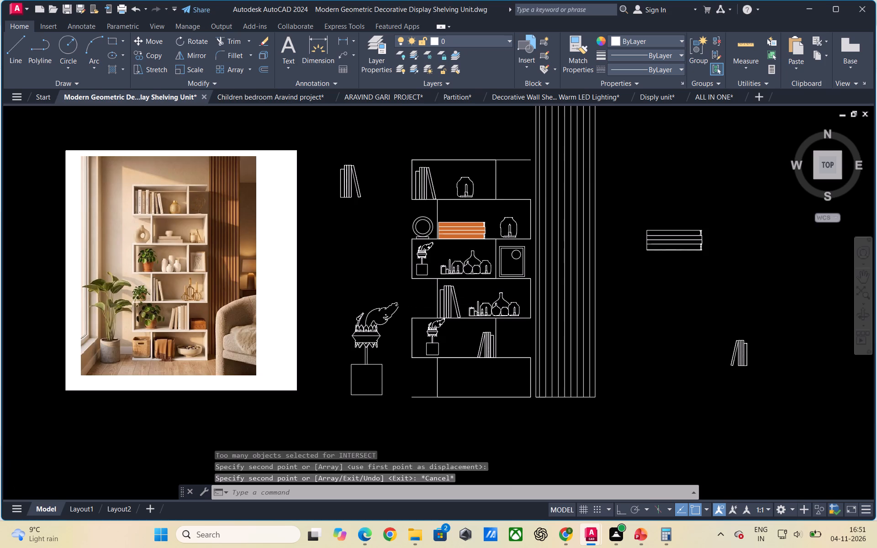
pyautogui.scroll(1, 468, 267)
pyautogui.write('HATCH')
pyautogui.press('Return')
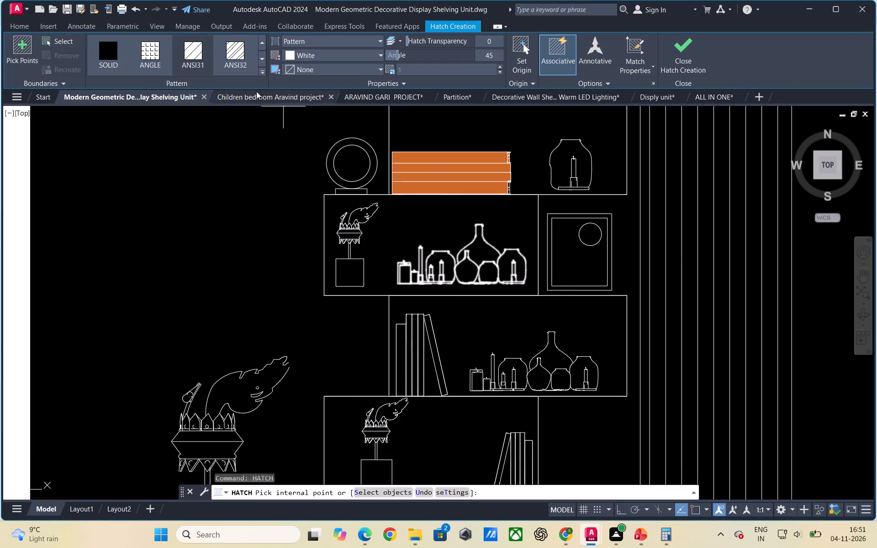
pyautogui.click(328, 43)
pyautogui.click(309, 54)
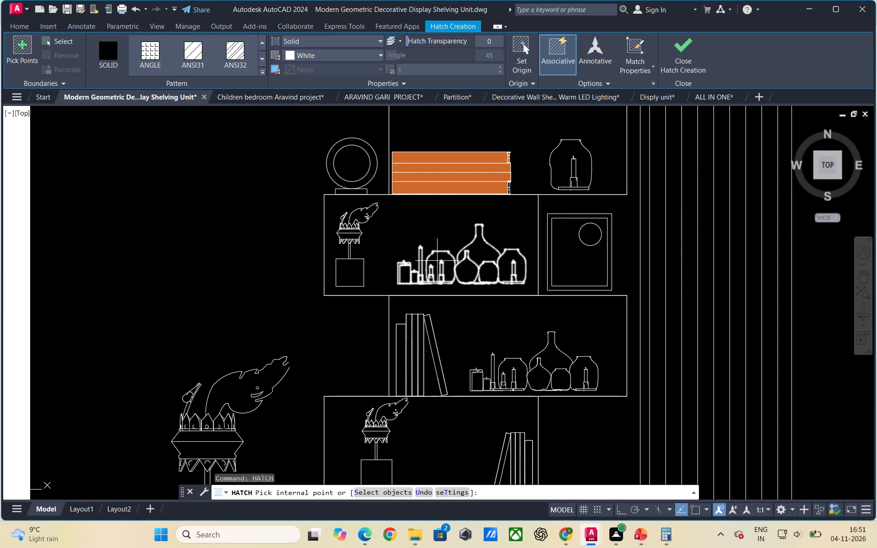
pyautogui.click(437, 261)
pyautogui.click(470, 263)
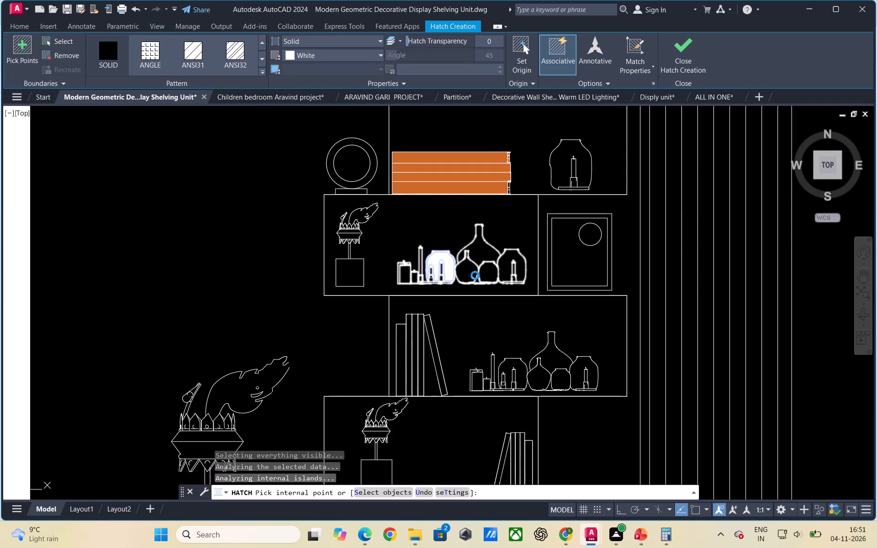
pyautogui.hotkey('ctrl', 'z')
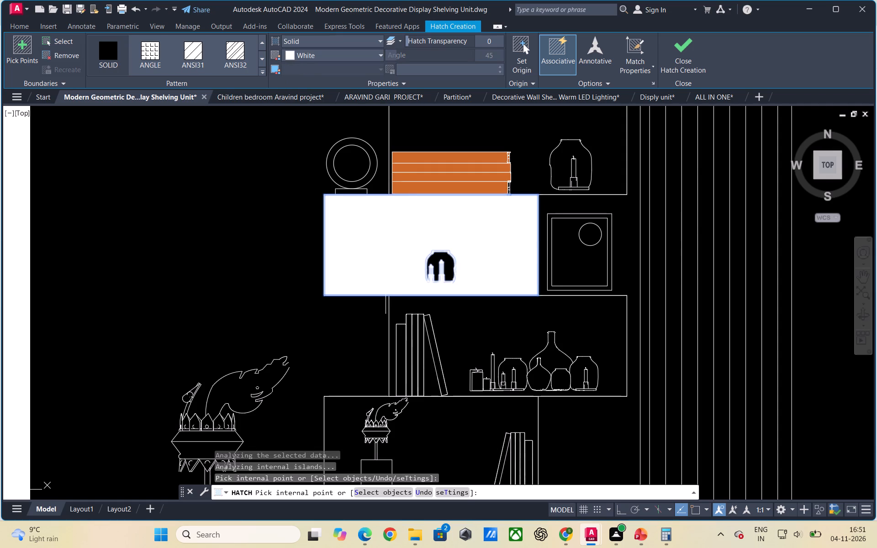
pyautogui.click(466, 269)
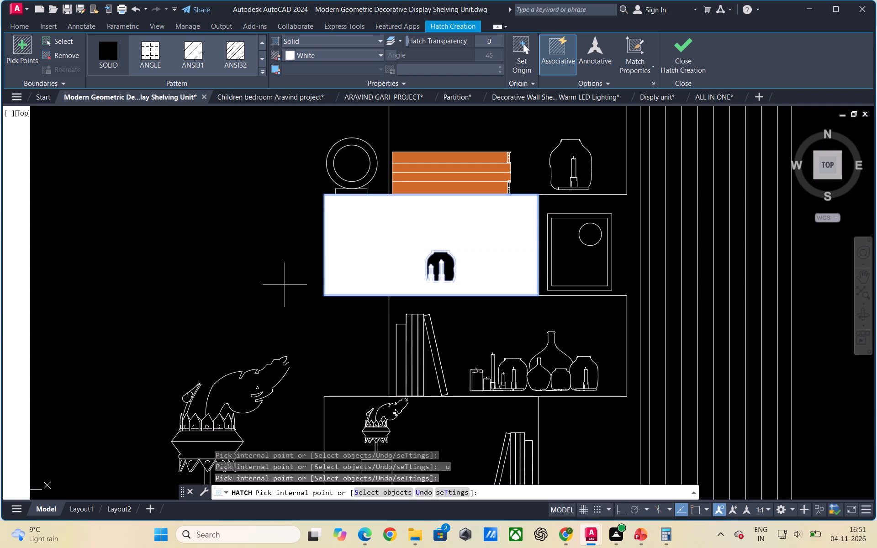
pyautogui.hotkey('ctrl', 'z')
pyautogui.press('Escape')
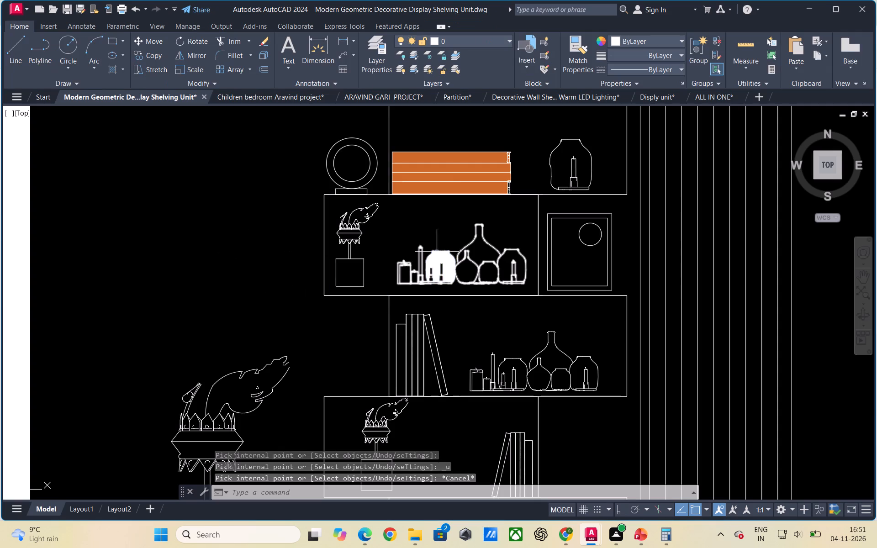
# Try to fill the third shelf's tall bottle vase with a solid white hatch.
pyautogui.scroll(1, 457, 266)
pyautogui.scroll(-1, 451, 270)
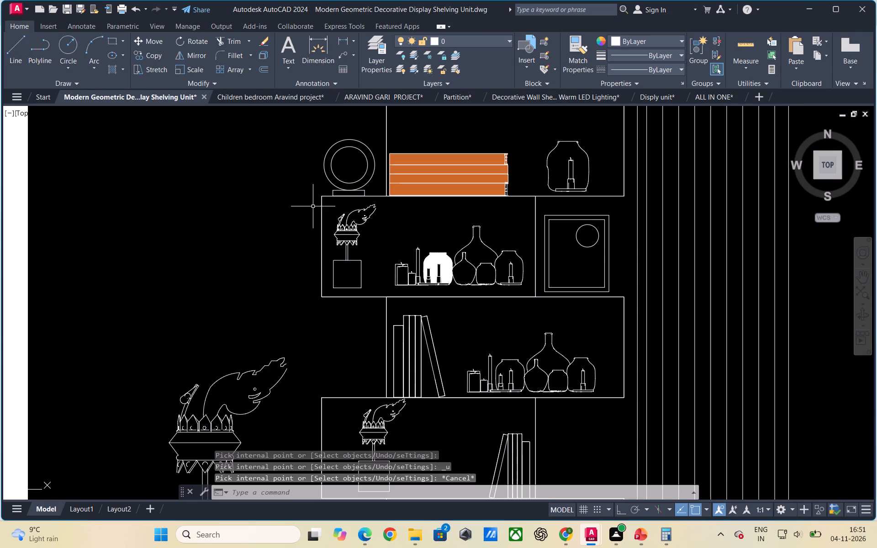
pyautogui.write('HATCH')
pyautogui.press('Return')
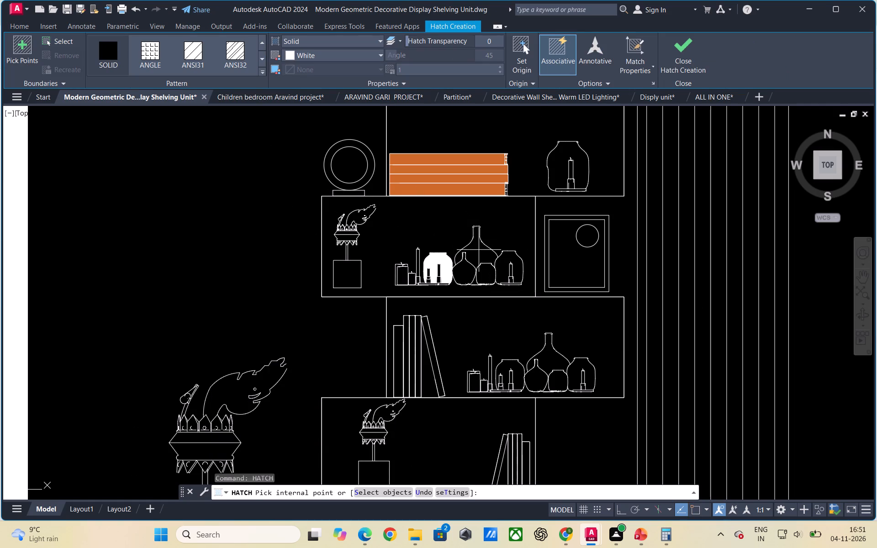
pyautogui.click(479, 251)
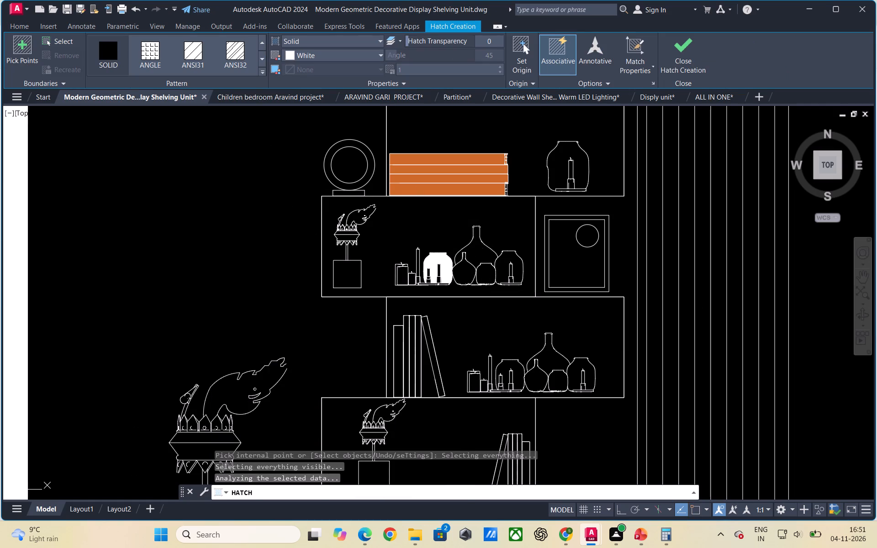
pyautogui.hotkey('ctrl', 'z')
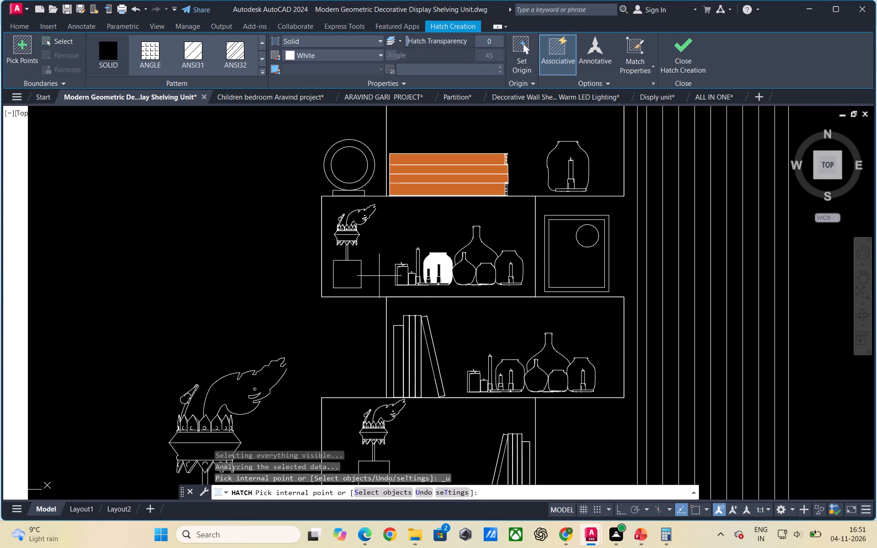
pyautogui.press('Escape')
# Fill the third shelf's wide pillar candle, small bottle vase, small jar and single-candle jar with a solid white hatch.
pyautogui.scroll(2, 426, 268)
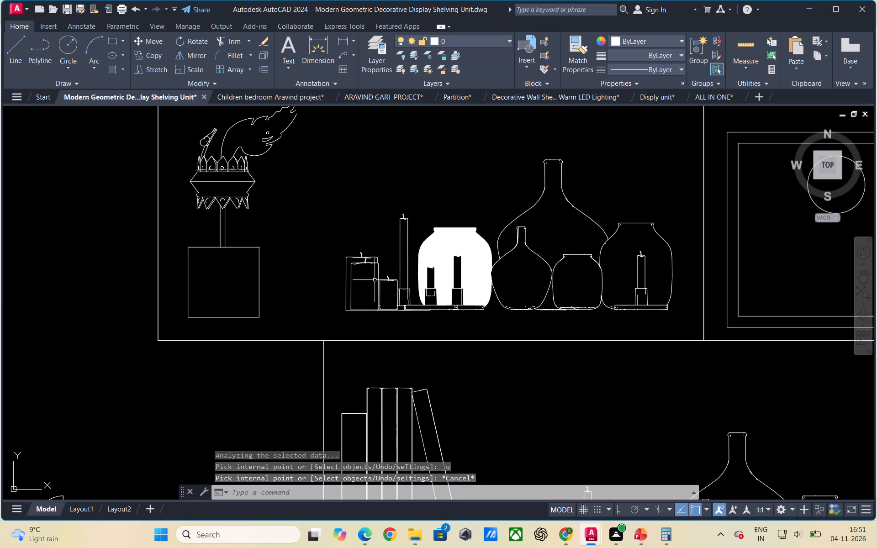
pyautogui.write('HATCH')
pyautogui.press('Return')
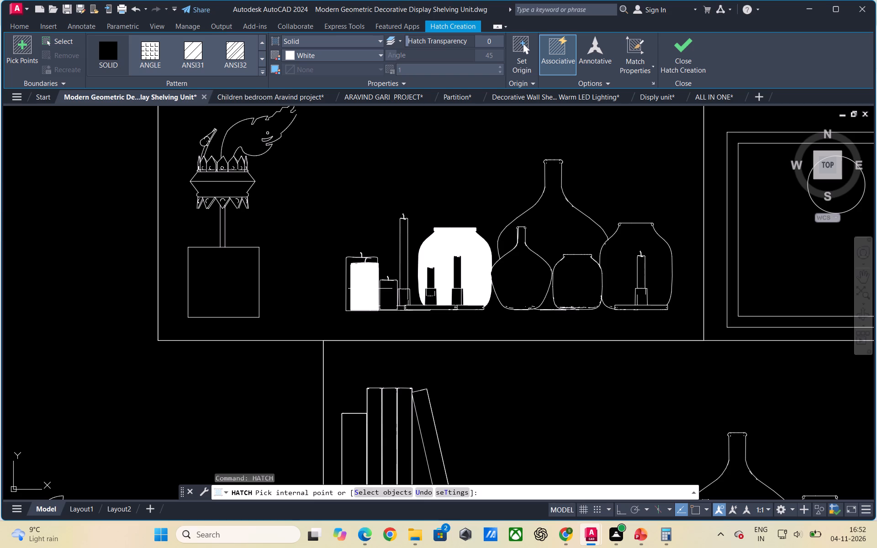
pyautogui.click(370, 289)
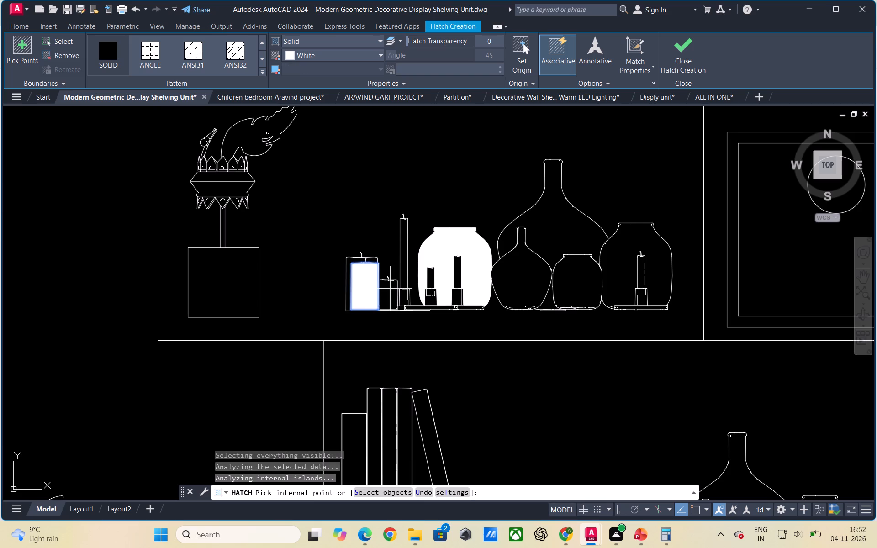
pyautogui.click(542, 293)
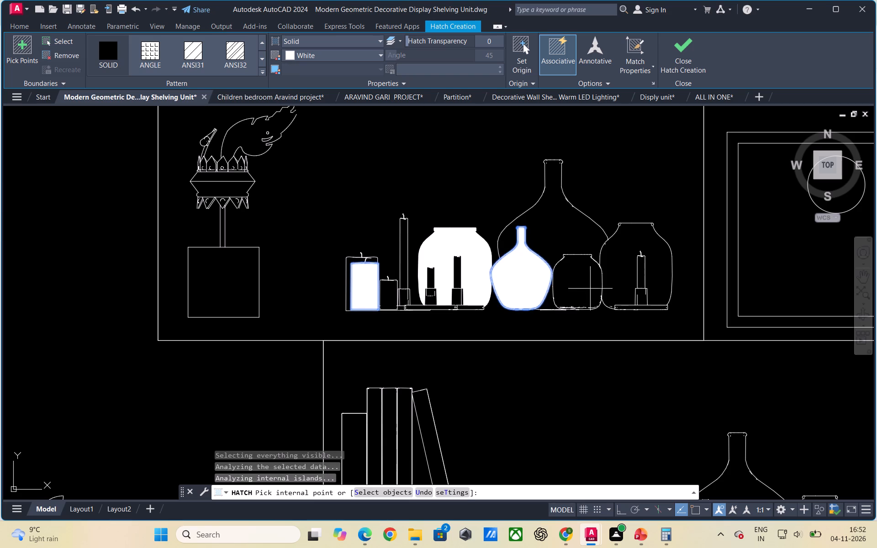
pyautogui.click(590, 289)
pyautogui.click(621, 289)
pyautogui.click(578, 237)
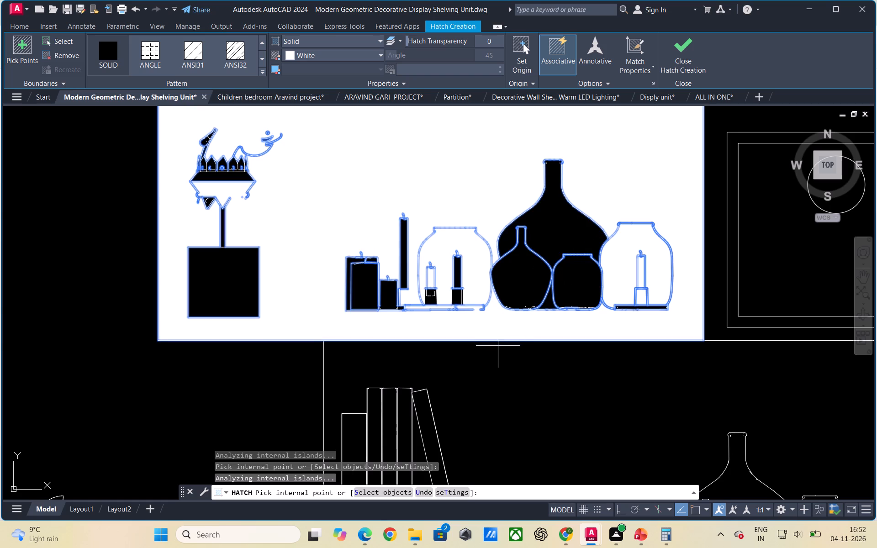
pyautogui.hotkey('ctrl', 'z')
pyautogui.press('Escape')
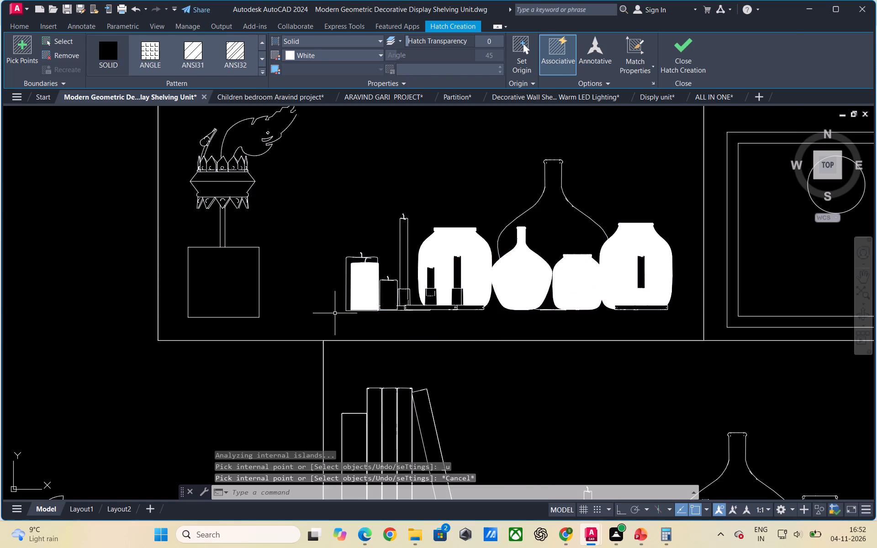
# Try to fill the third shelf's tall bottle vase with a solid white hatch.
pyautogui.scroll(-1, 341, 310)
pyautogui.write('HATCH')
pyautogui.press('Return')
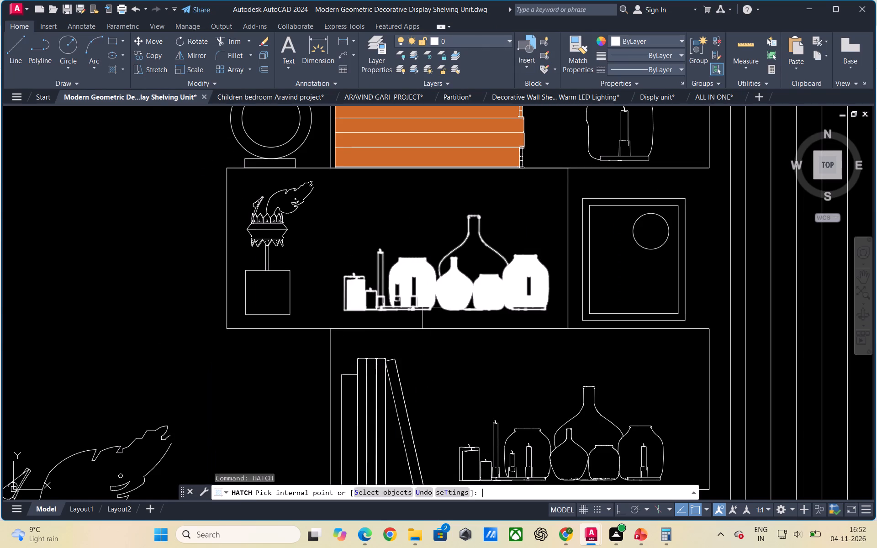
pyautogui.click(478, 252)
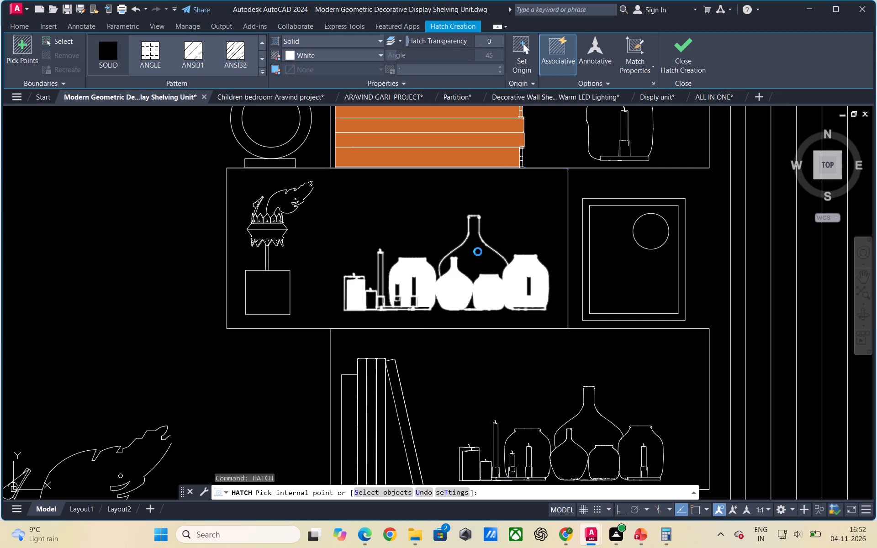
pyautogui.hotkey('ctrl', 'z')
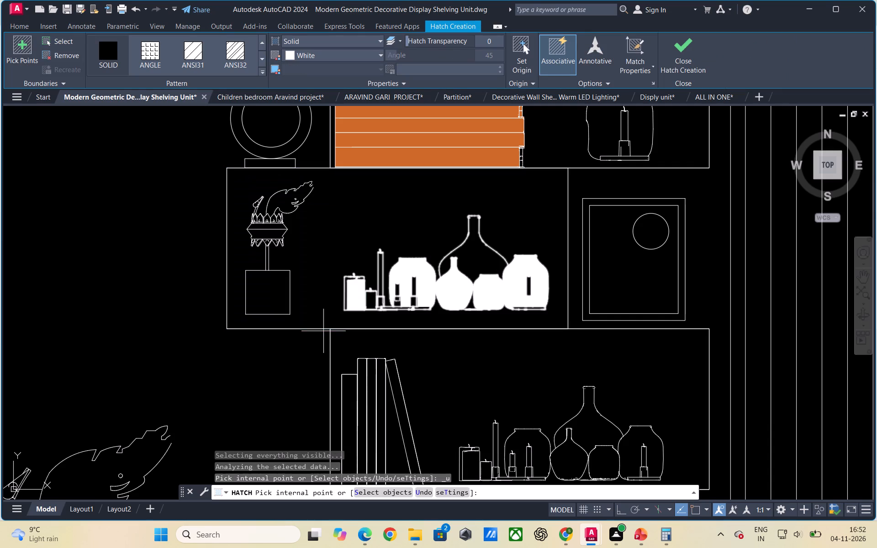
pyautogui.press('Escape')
# Fill the third shelf's tall slim candle and the unfilled edge strip of the wide pillar candle with a solid white hatch.
pyautogui.scroll(-1, 257, 250)
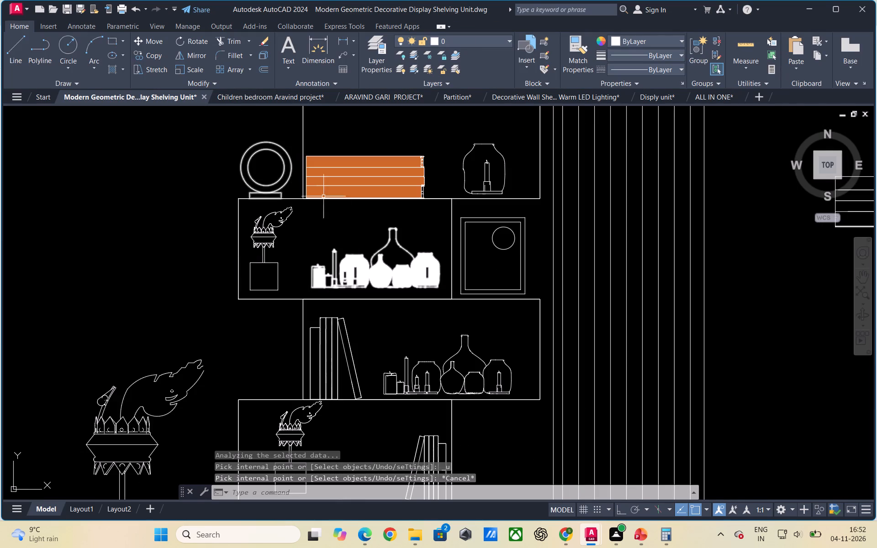
pyautogui.scroll(-1, 364, 257)
pyautogui.scroll(2, 375, 286)
pyautogui.scroll(-1, 398, 248)
pyautogui.scroll(1, 383, 222)
pyautogui.scroll(-1, 333, 274)
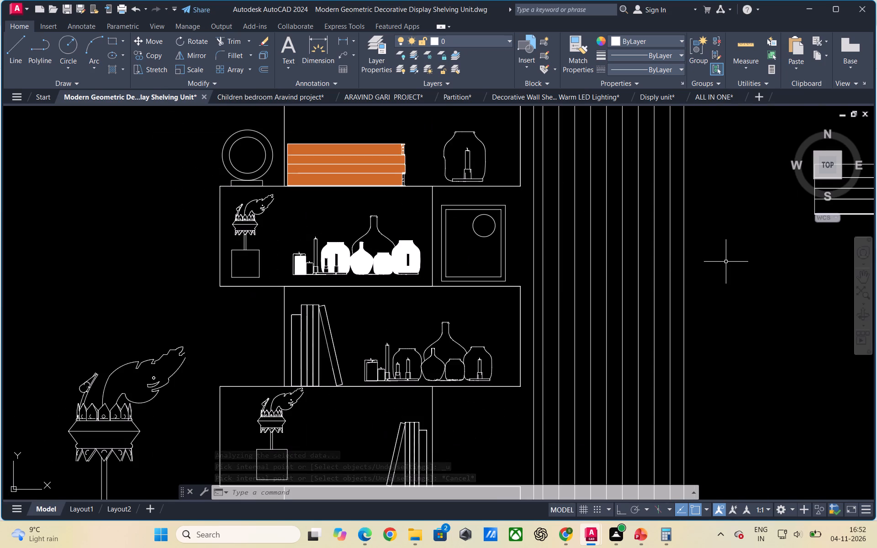
pyautogui.press('Escape')
pyautogui.write('HATCH')
pyautogui.press('Return')
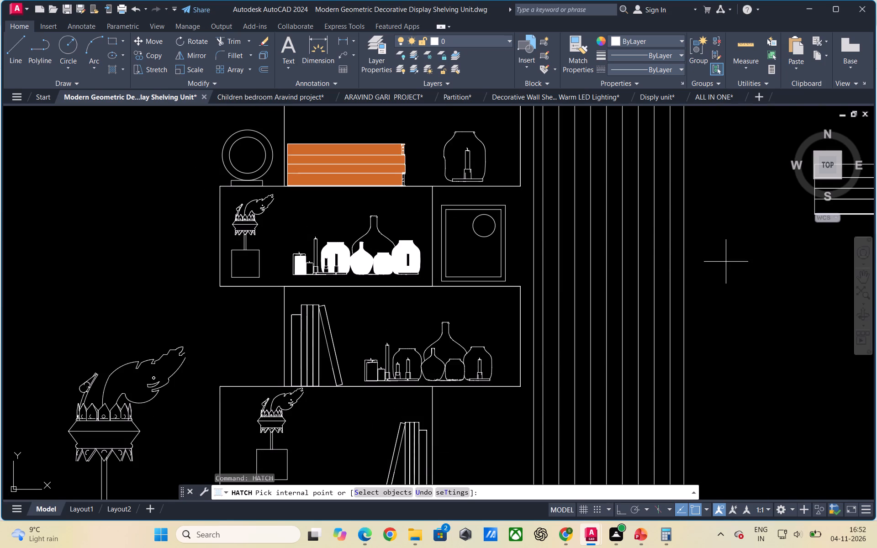
pyautogui.scroll(1, 321, 263)
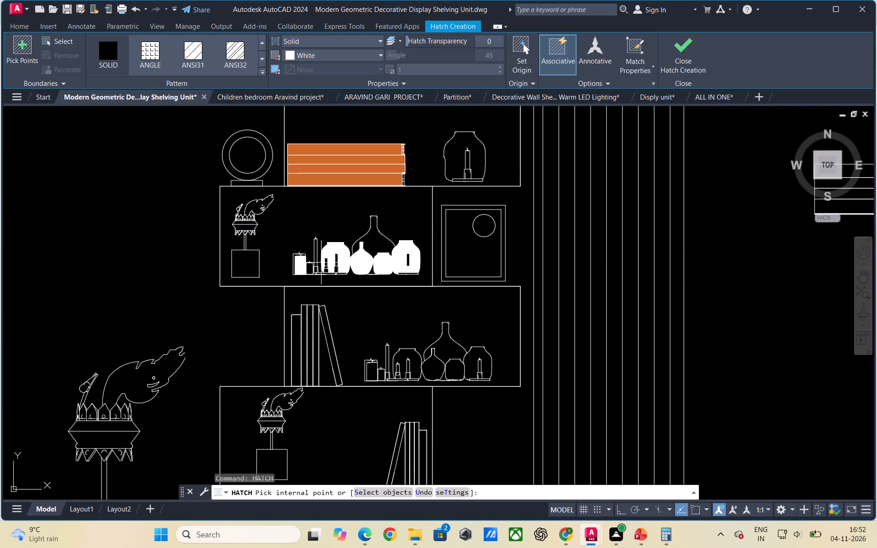
pyautogui.scroll(1, 307, 233)
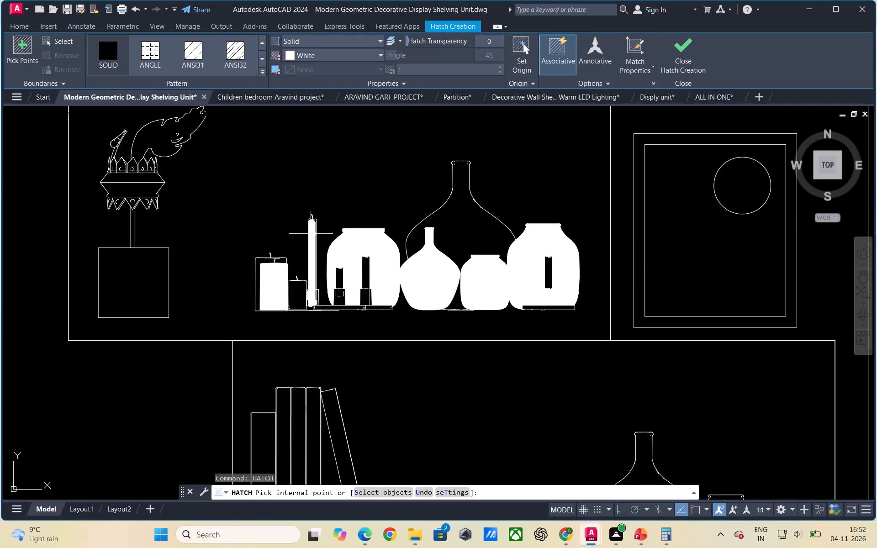
pyautogui.click(311, 234)
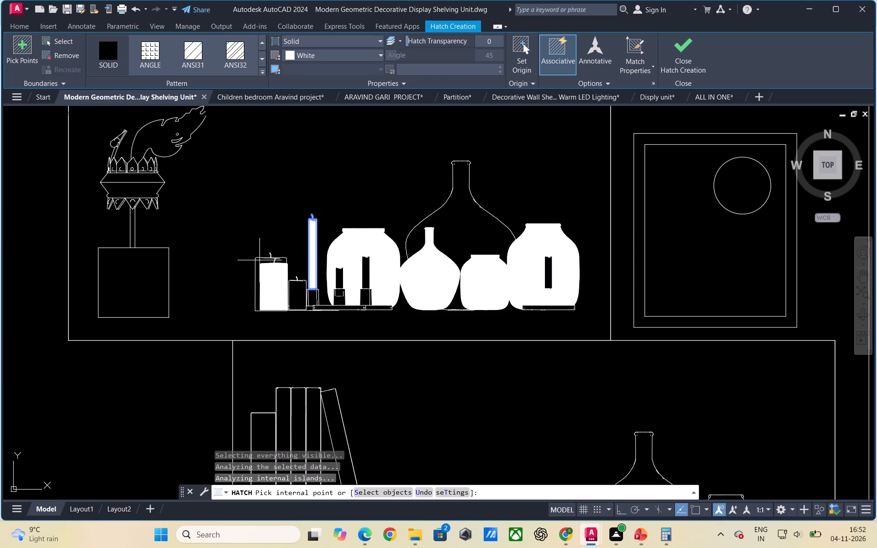
pyautogui.click(259, 259)
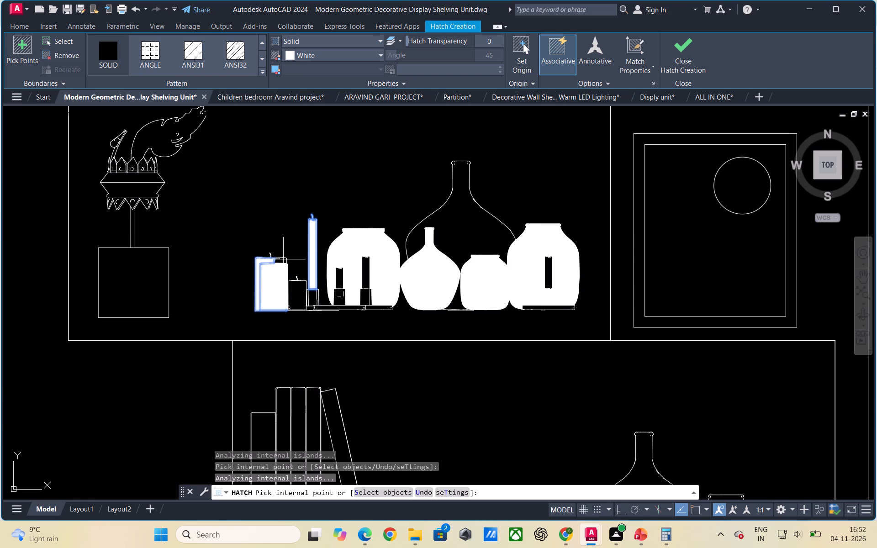
pyautogui.click(282, 260)
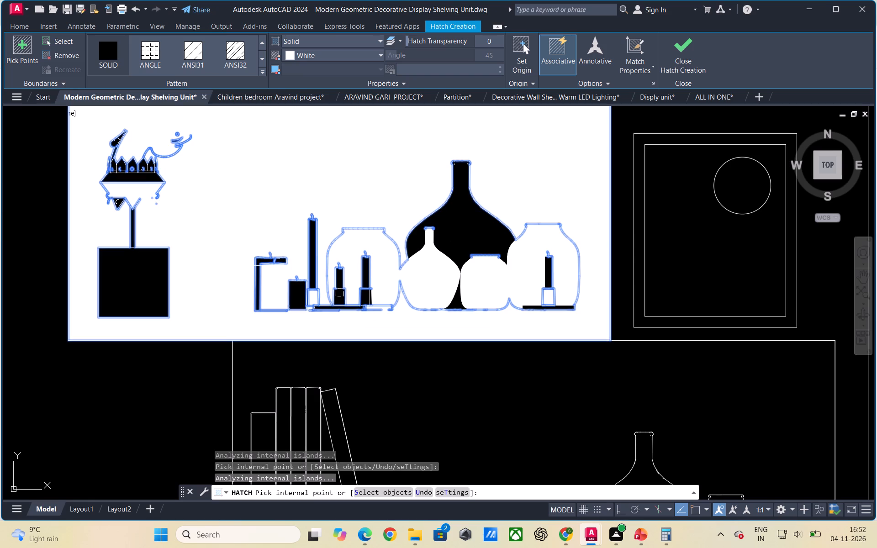
pyautogui.hotkey('ctrl', 'z')
pyautogui.press('Escape')
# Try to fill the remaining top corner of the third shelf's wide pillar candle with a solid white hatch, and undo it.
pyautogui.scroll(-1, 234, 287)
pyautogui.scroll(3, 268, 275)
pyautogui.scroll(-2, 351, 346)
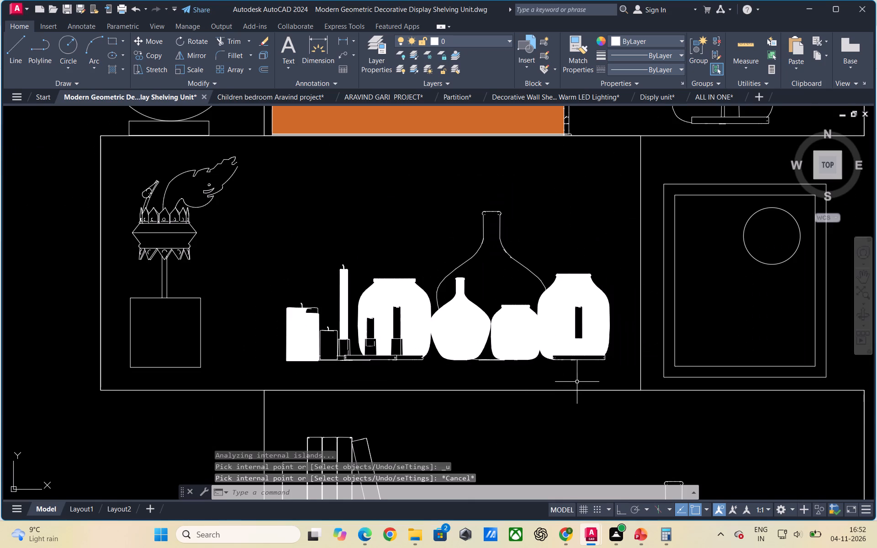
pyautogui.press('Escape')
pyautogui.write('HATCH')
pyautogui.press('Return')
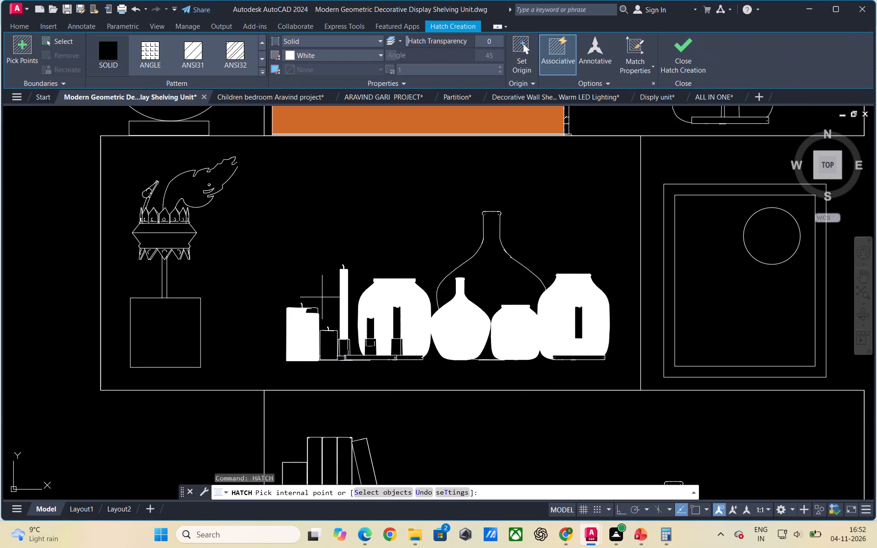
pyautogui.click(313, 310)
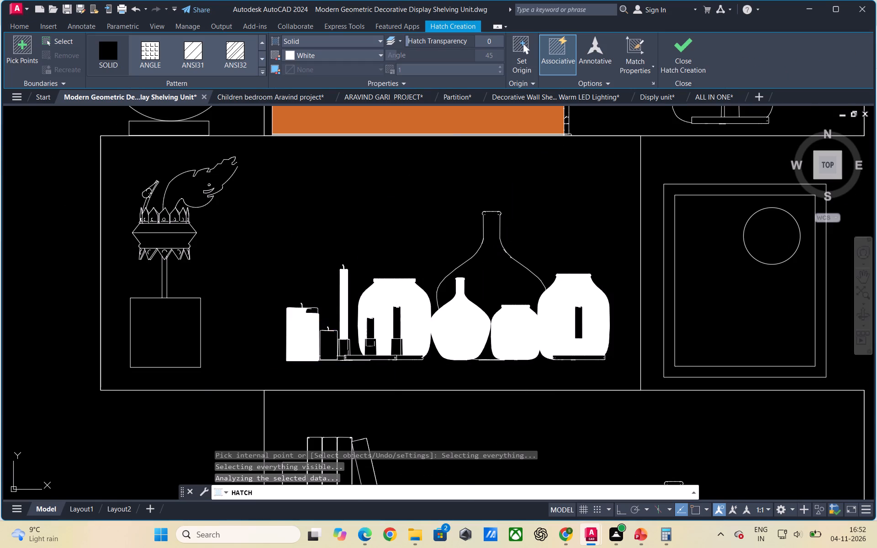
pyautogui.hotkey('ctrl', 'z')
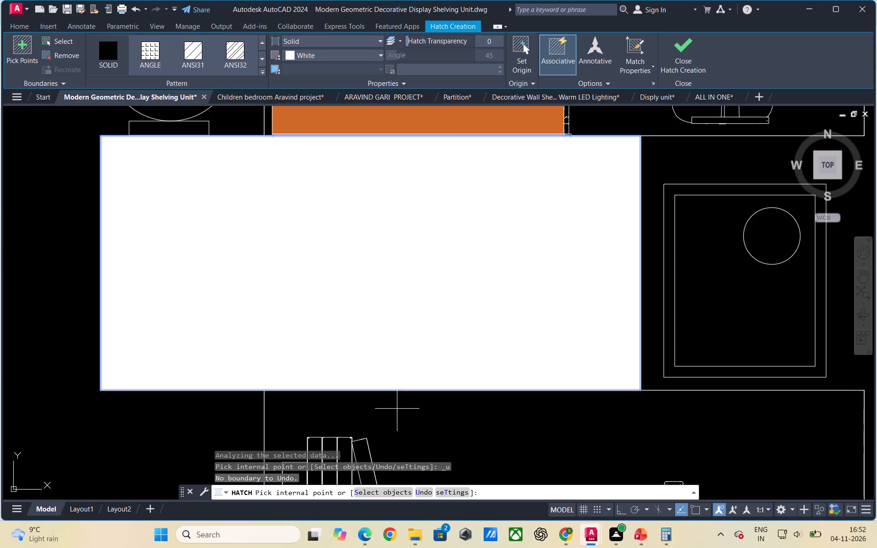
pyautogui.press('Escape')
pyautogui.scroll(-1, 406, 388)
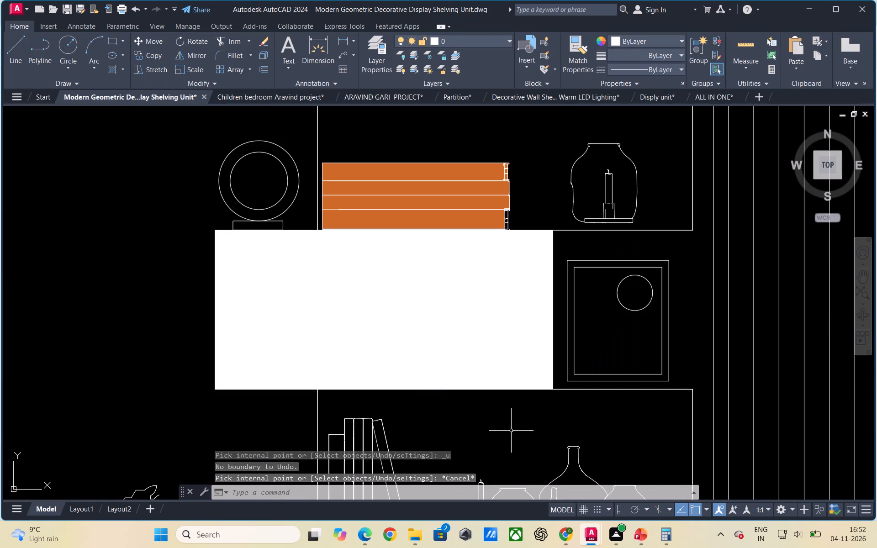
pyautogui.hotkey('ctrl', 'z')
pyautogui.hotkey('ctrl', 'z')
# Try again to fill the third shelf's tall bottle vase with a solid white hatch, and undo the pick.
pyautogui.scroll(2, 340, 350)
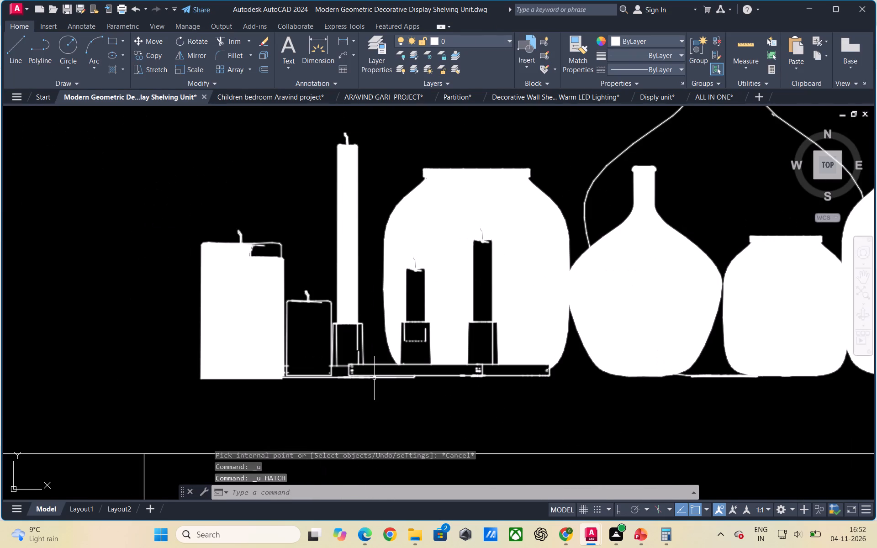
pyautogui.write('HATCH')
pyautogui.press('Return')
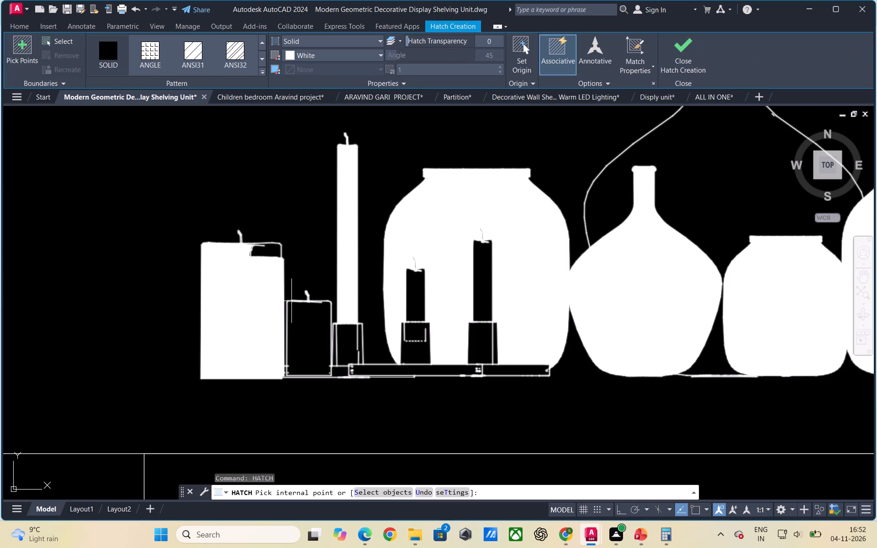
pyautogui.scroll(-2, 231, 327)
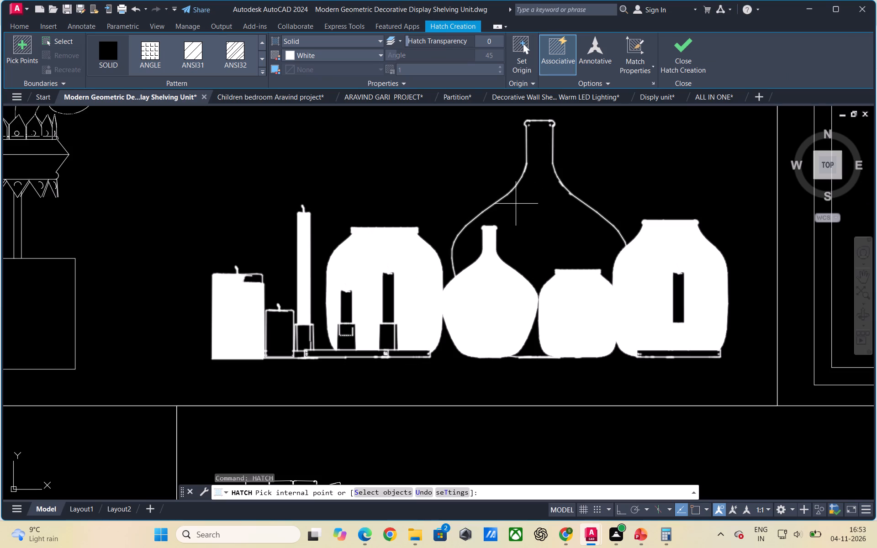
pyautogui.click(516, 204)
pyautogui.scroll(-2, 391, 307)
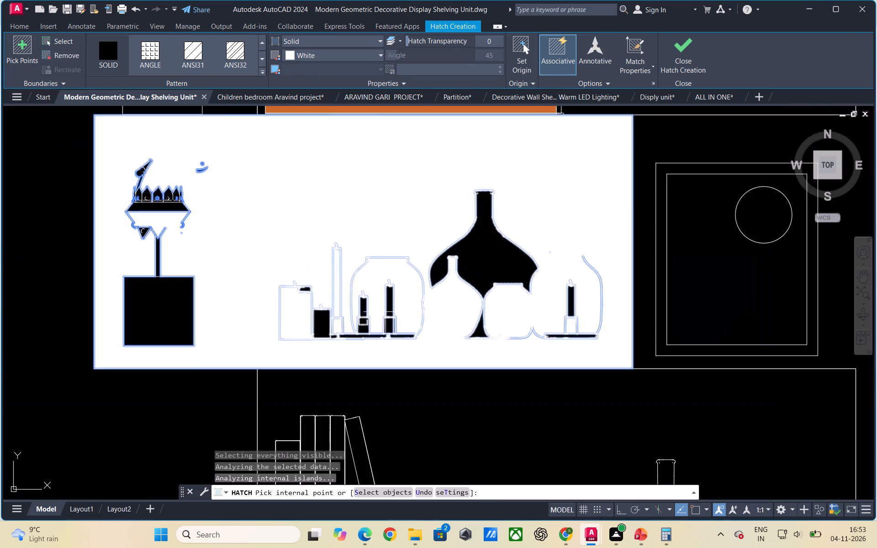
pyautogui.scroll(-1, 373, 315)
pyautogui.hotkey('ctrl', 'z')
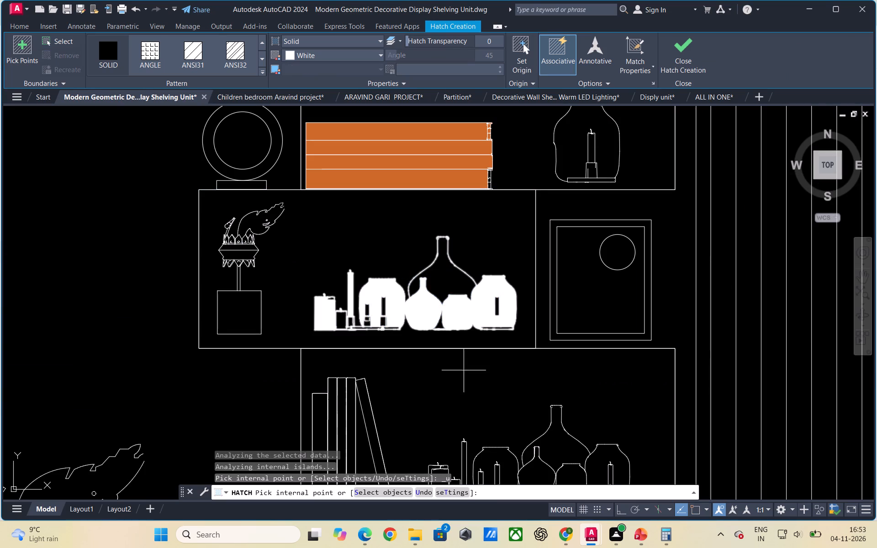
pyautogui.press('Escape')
# Save the shelving unit drawing.
pyautogui.scroll(-1, 348, 298)
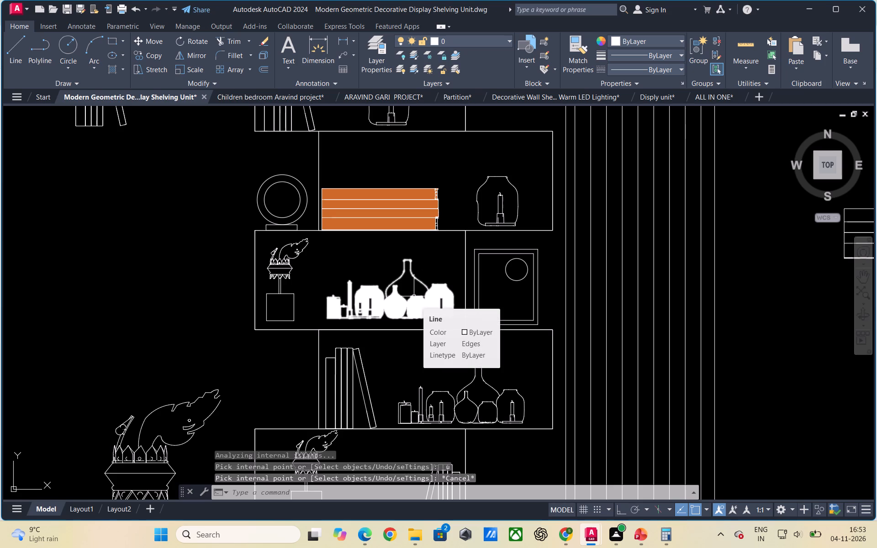
pyautogui.scroll(-1, 401, 291)
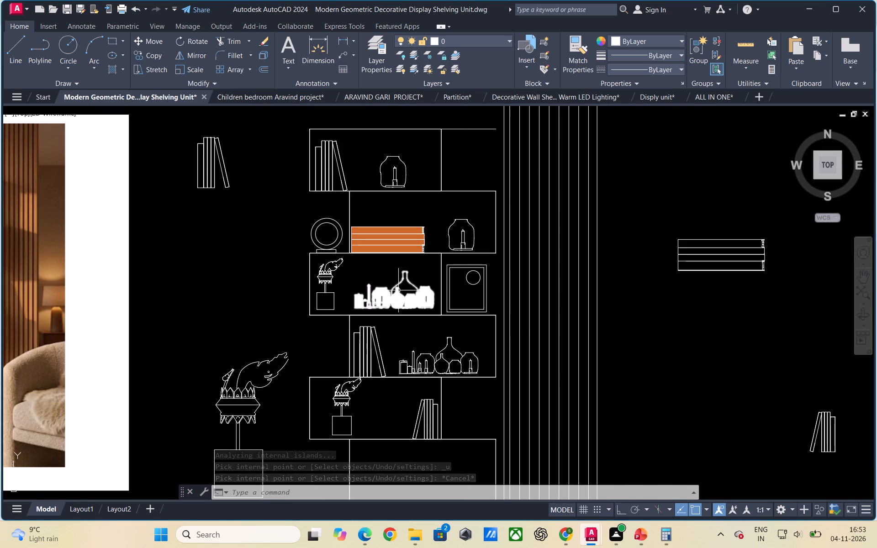
pyautogui.scroll(-2, 337, 275)
pyautogui.hotkey('ctrl', 's')
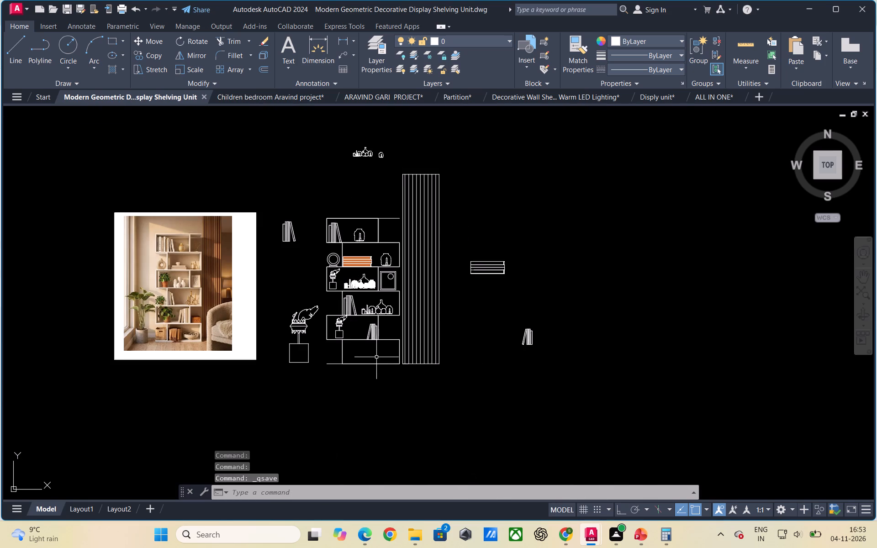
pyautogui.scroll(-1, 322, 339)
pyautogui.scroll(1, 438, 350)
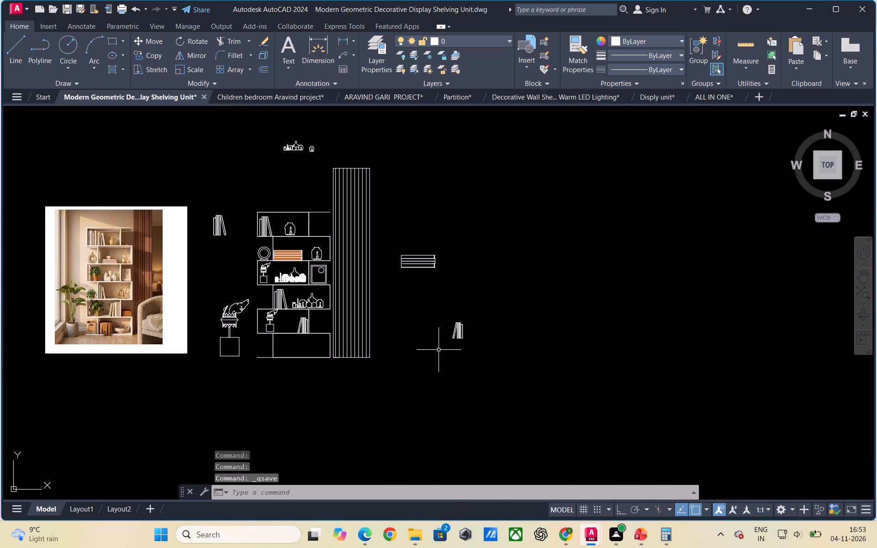
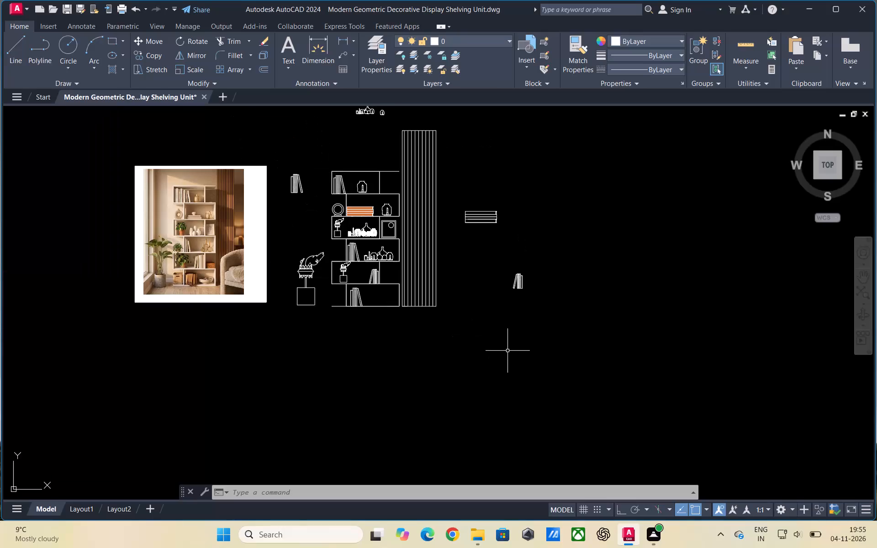
# Compare the whole shelving unit elevation and its ornaments with the reference photo, including the lower shelves and the floor plant.
pyautogui.scroll(-1, 407, 359)
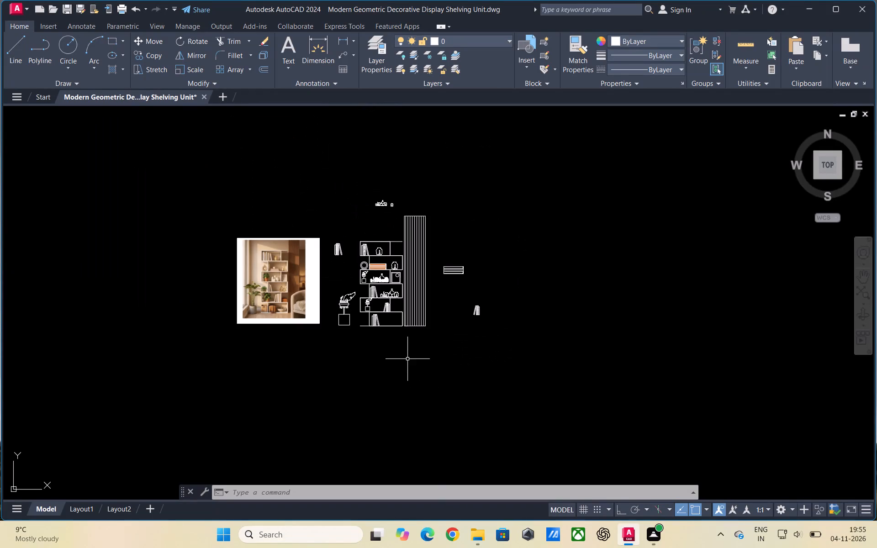
pyautogui.scroll(1, 406, 354)
pyautogui.scroll(-1, 338, 361)
pyautogui.scroll(1, 371, 353)
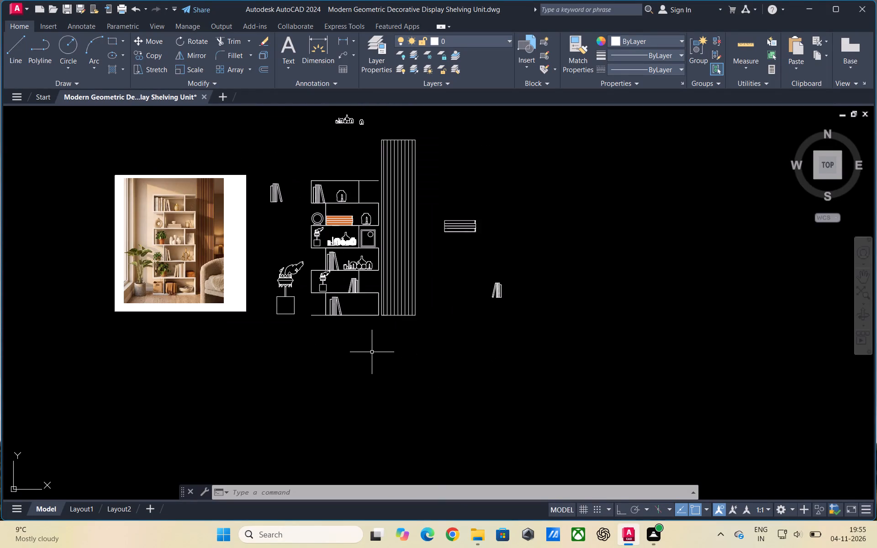
pyautogui.scroll(1, 240, 216)
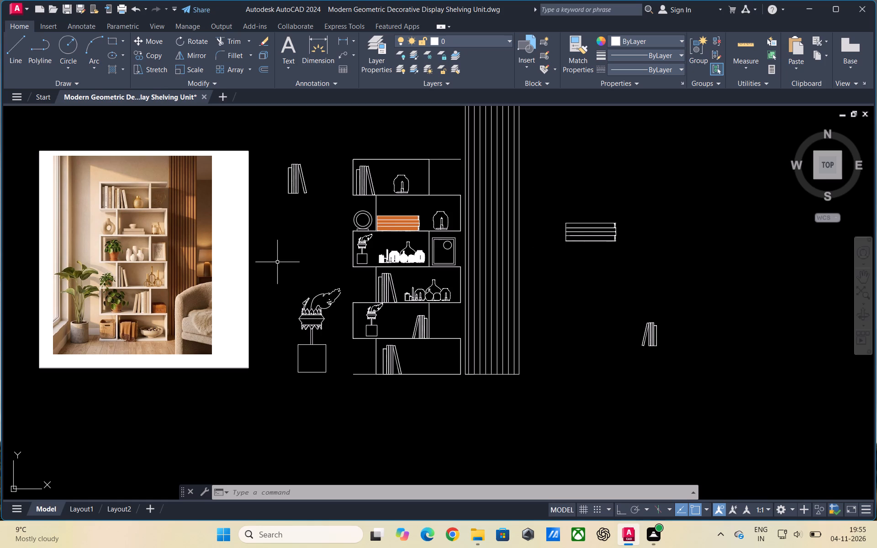
pyautogui.scroll(1, 452, 271)
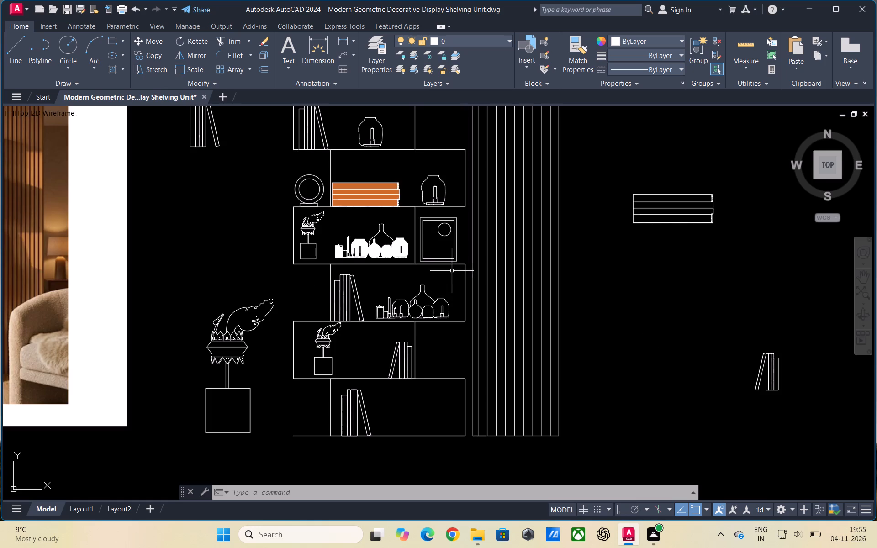
pyautogui.scroll(-1, 428, 263)
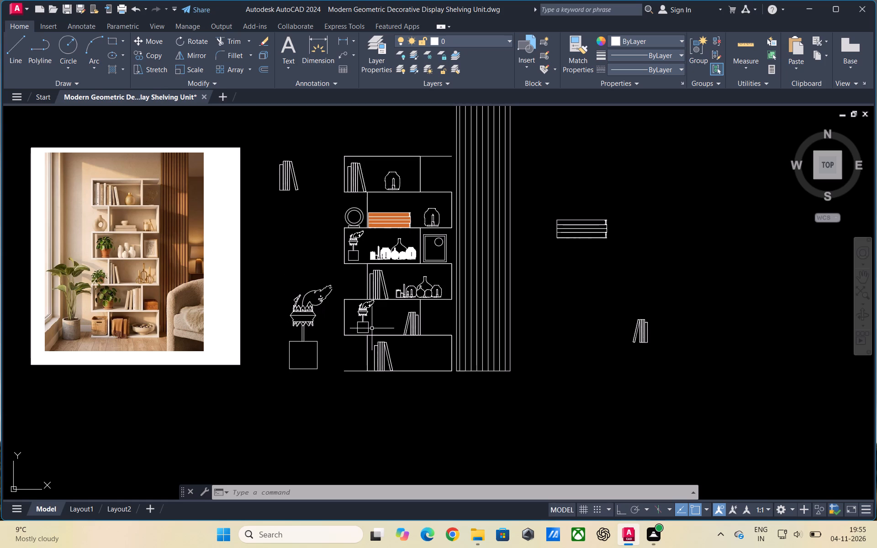
pyautogui.scroll(1, 104, 337)
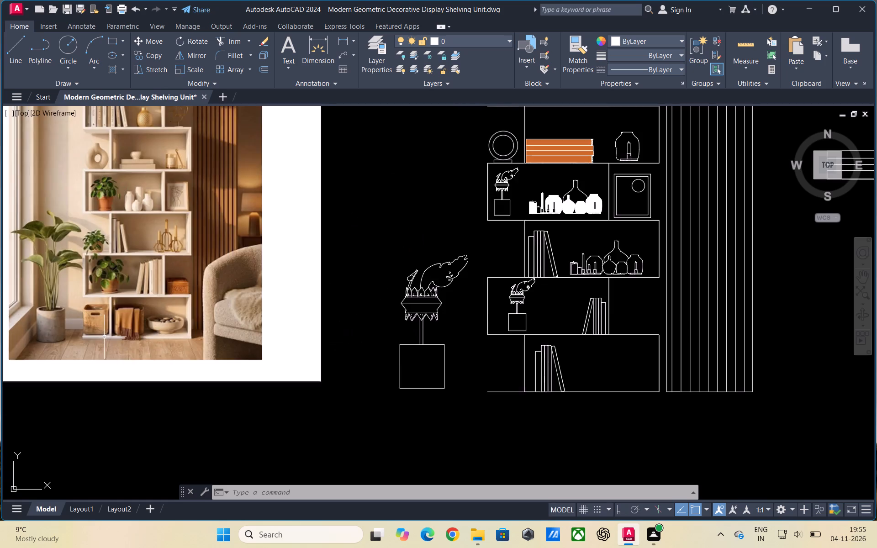
pyautogui.scroll(-1, 99, 325)
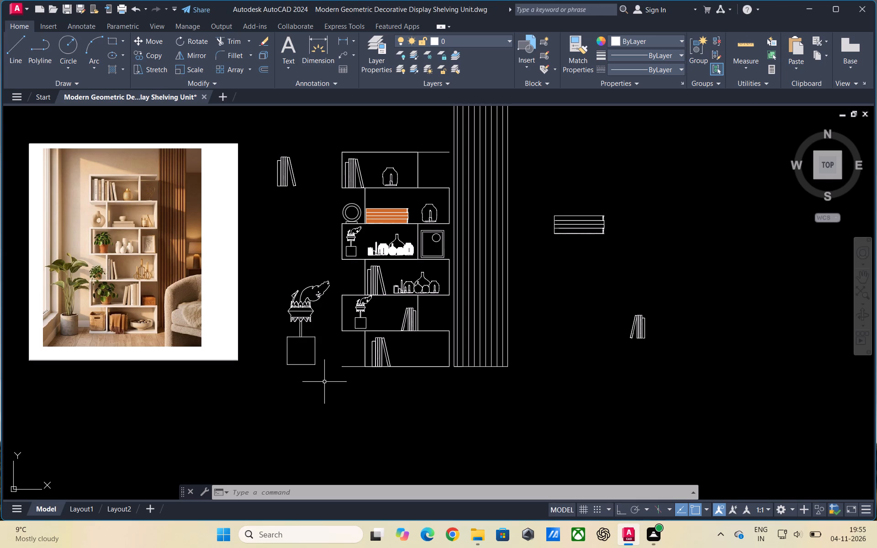
pyautogui.scroll(-2, 324, 382)
pyautogui.scroll(2, 325, 361)
pyautogui.scroll(-1, 325, 361)
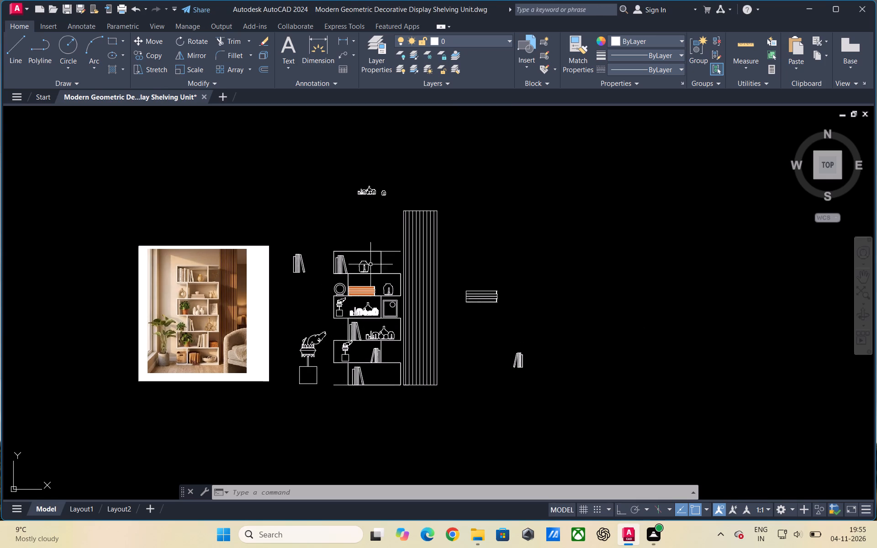
pyautogui.scroll(1, 374, 420)
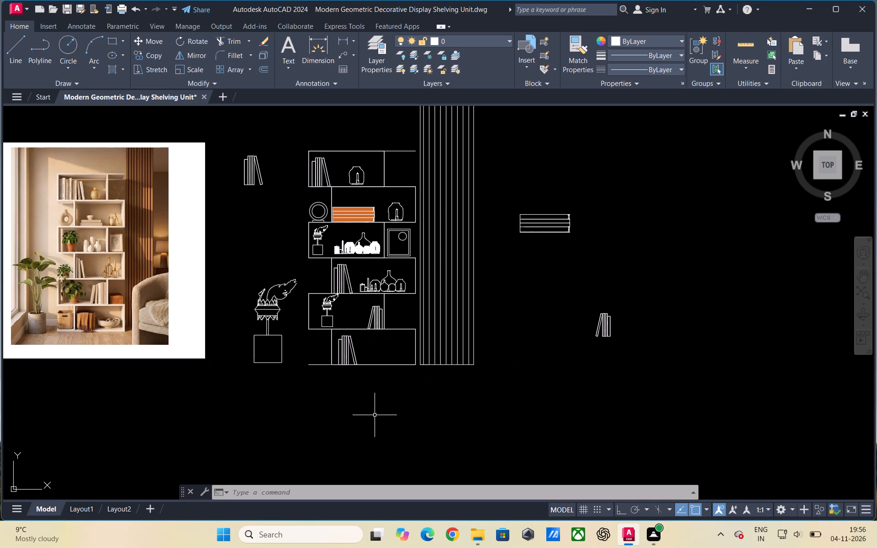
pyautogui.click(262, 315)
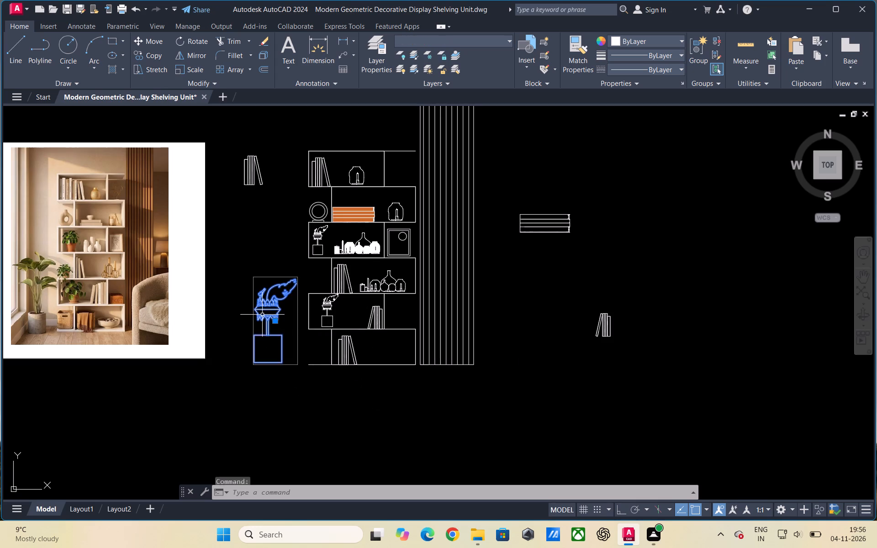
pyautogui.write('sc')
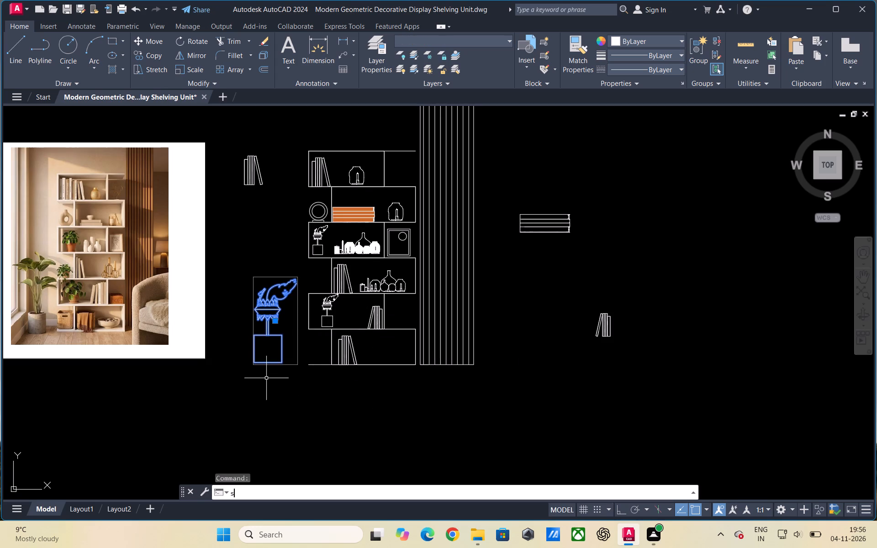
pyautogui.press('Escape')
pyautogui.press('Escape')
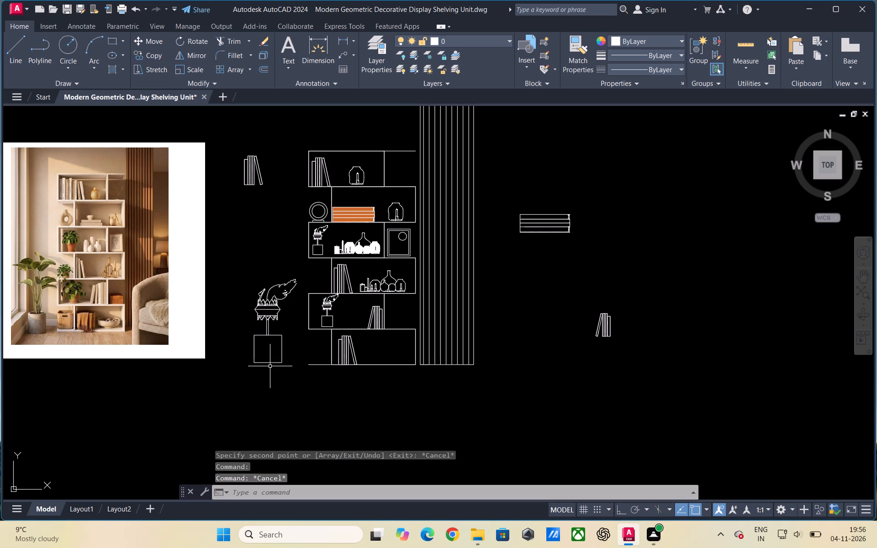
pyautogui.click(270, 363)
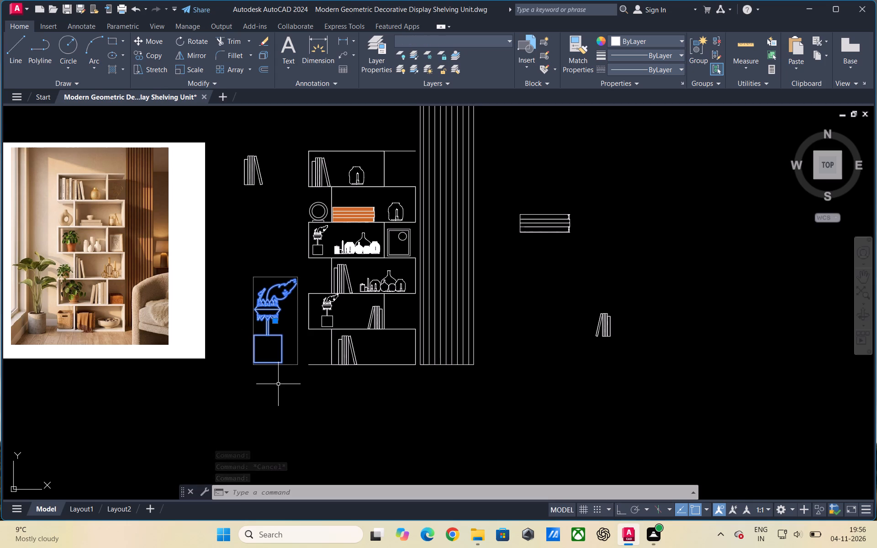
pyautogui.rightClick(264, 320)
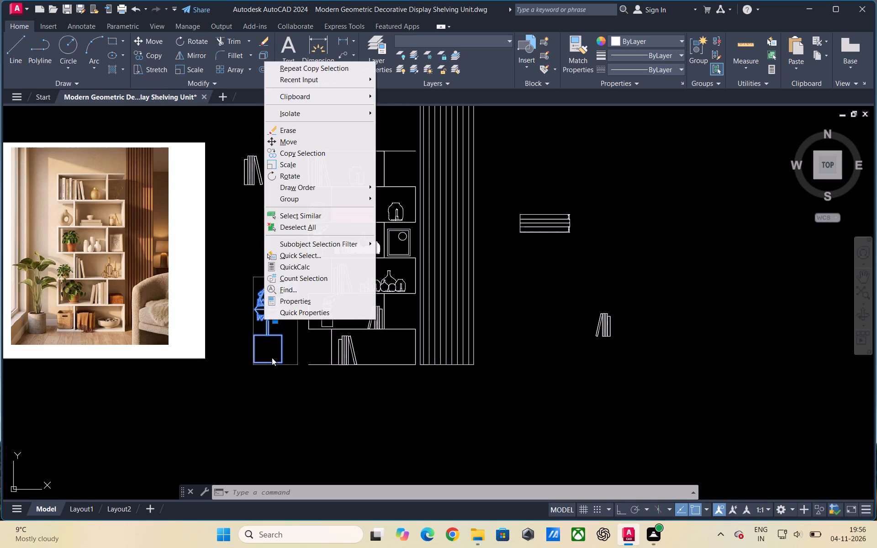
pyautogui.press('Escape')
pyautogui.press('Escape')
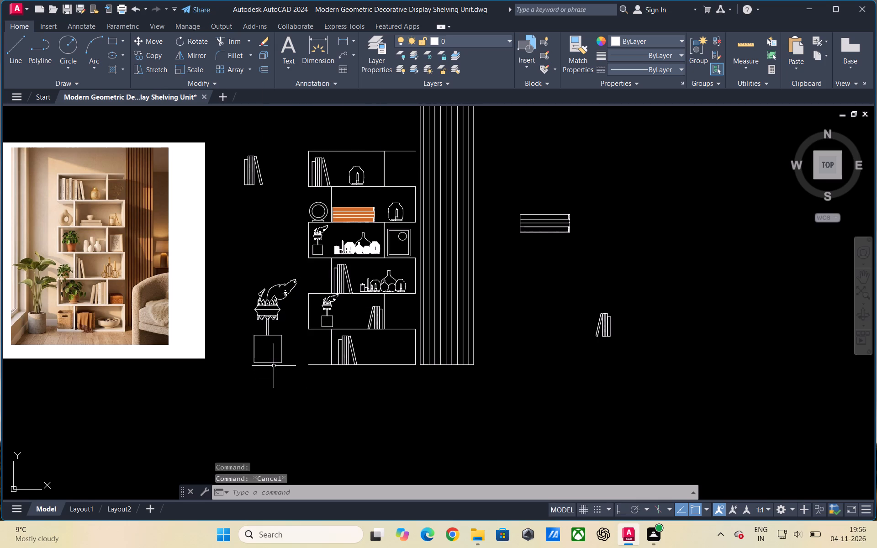
# Ungroup the large potted plant standing on the floor beside the shelving unit.
pyautogui.click(271, 361)
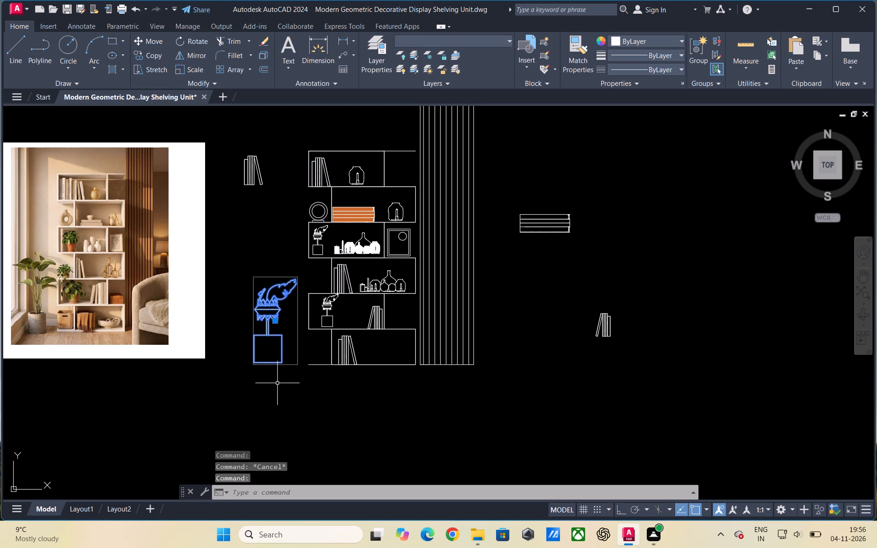
pyautogui.rightClick(274, 325)
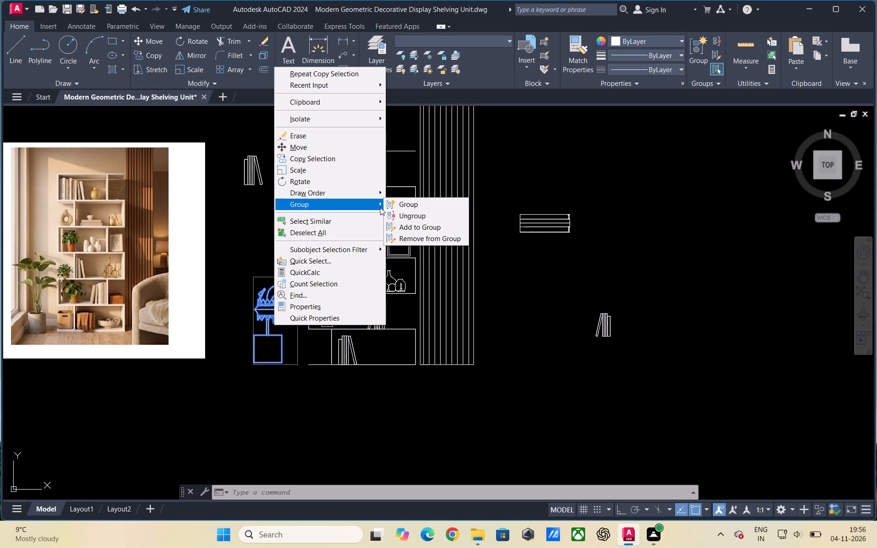
pyautogui.click(402, 216)
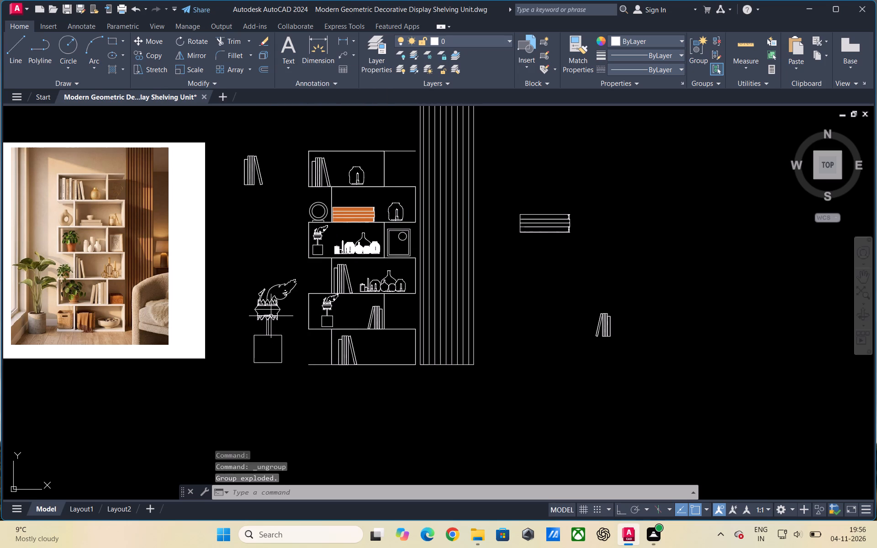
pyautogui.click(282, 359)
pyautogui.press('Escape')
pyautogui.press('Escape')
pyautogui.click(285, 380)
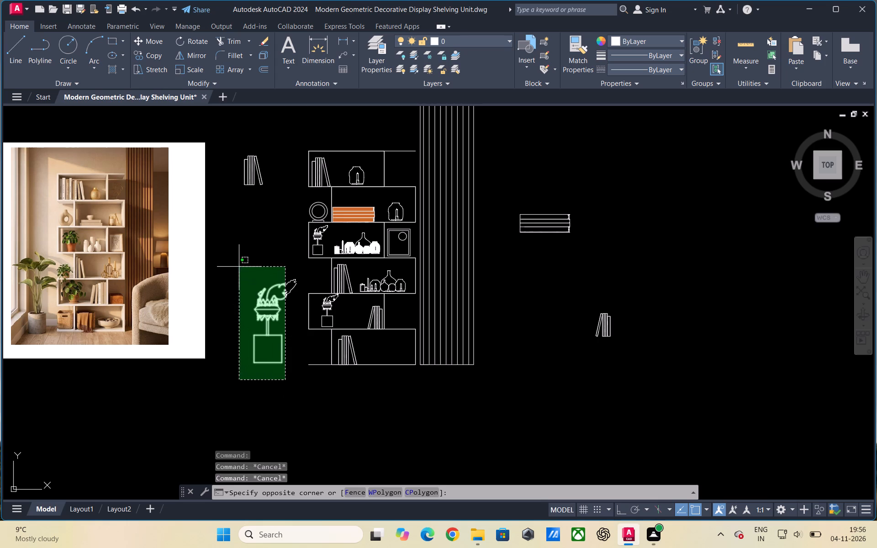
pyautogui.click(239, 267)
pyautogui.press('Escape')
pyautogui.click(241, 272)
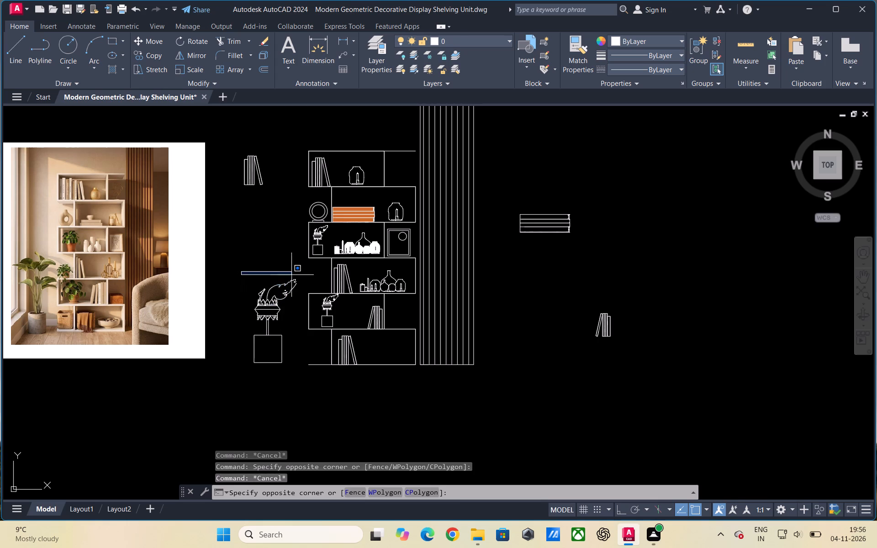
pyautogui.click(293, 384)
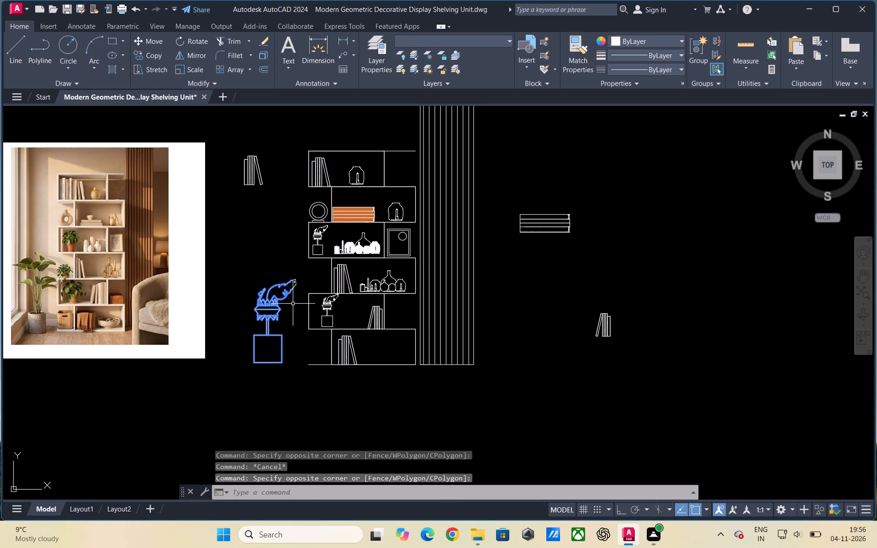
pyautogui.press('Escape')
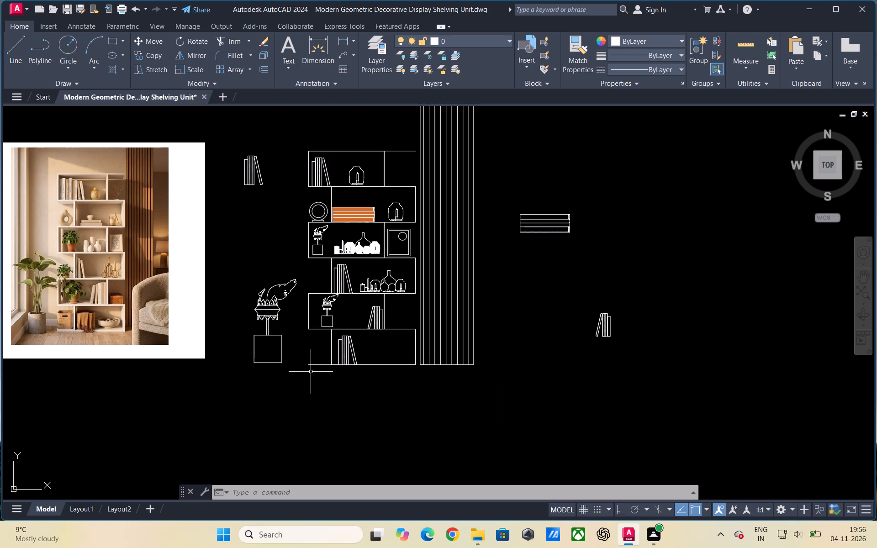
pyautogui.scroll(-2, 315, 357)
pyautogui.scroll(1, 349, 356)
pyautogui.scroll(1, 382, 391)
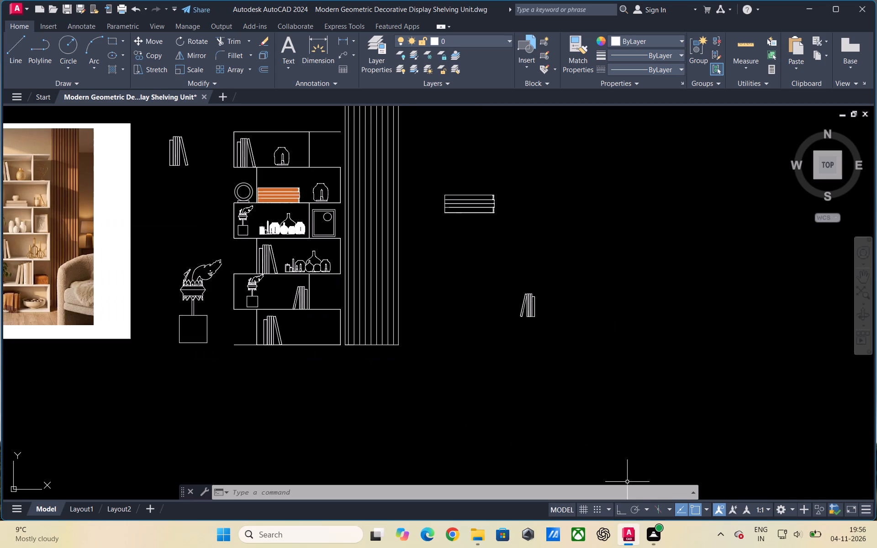
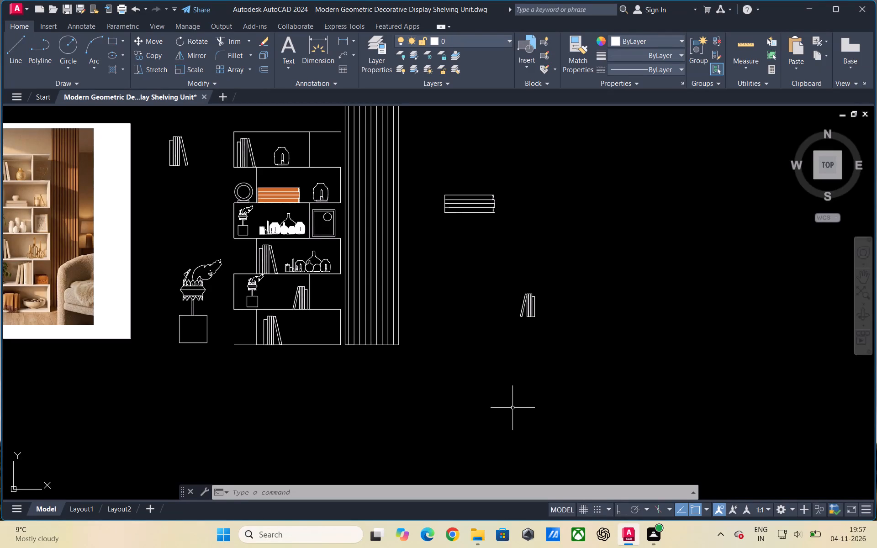
# Compare the whole shelving unit elevation and the floor plant with the reference photo, especially the bottom shelf.
pyautogui.scroll(-1, 495, 406)
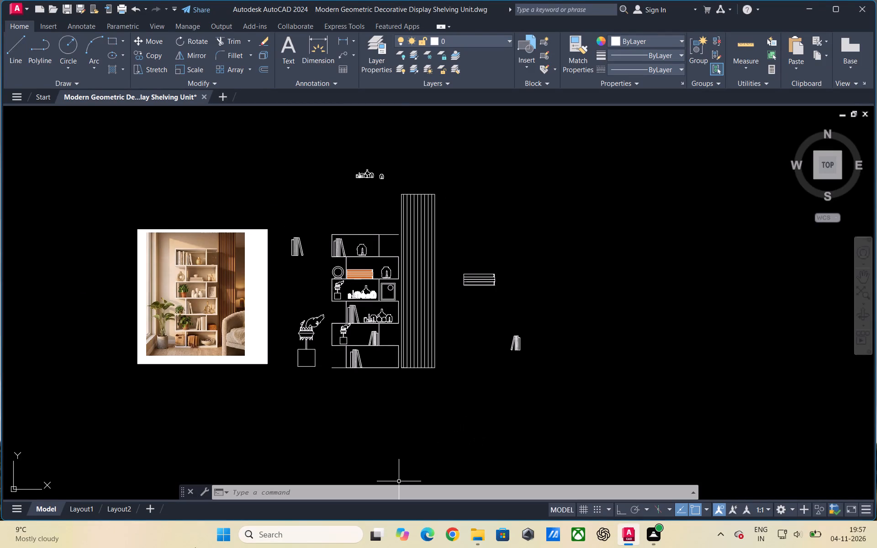
pyautogui.scroll(1, 239, 468)
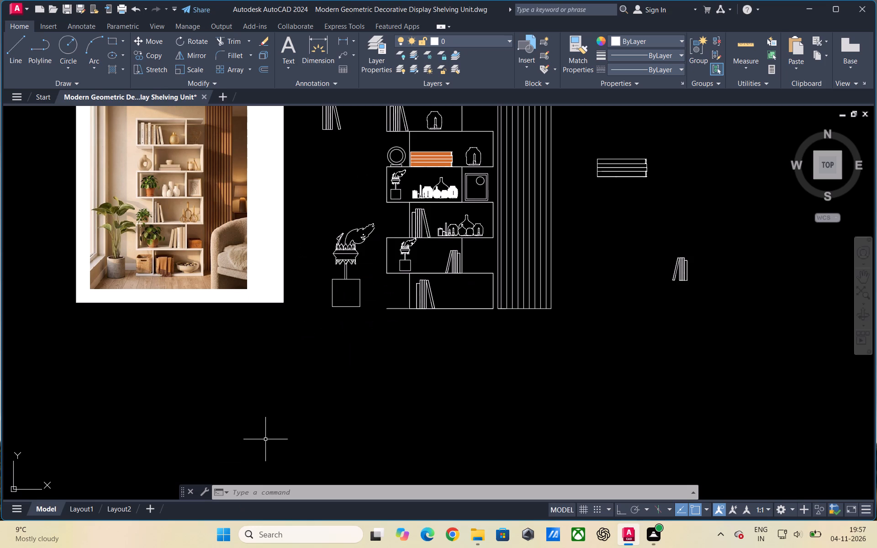
pyautogui.scroll(-1, 263, 437)
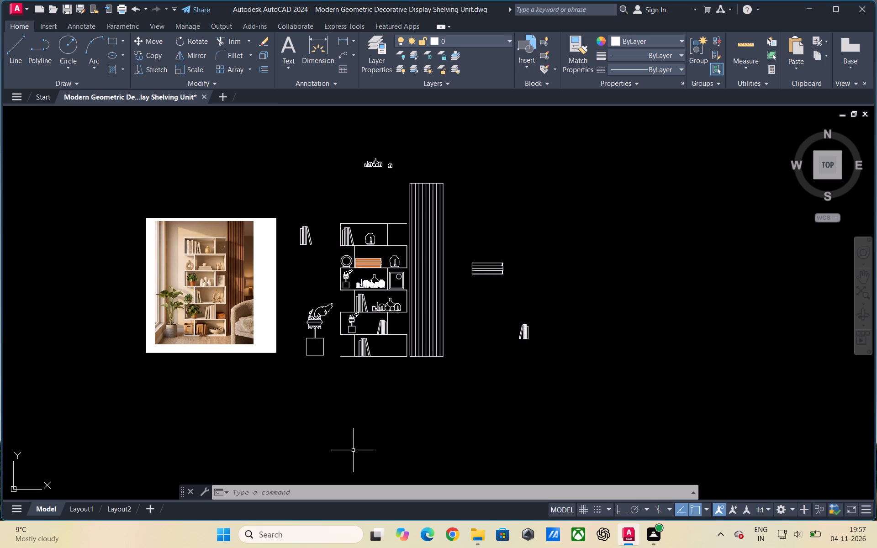
pyautogui.scroll(-1, 382, 501)
pyautogui.scroll(1, 390, 385)
pyautogui.scroll(-1, 385, 396)
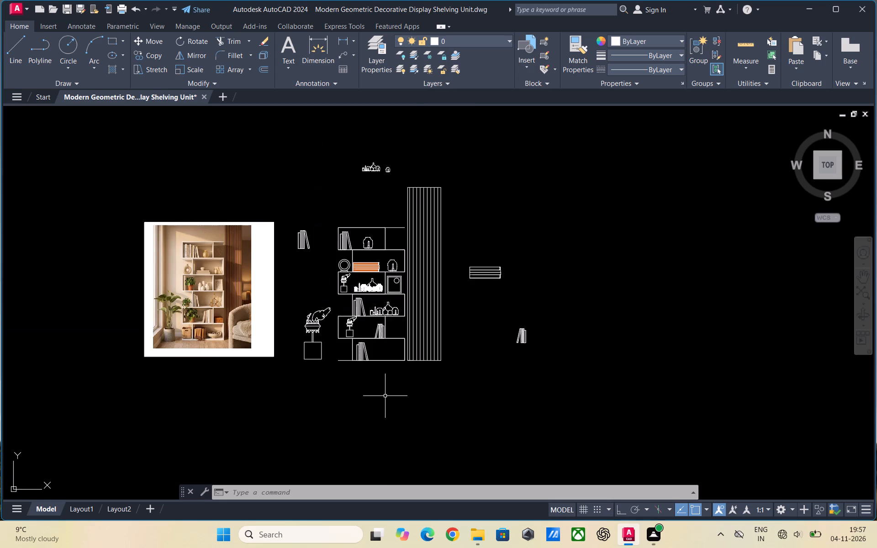
pyautogui.press('Escape')
pyautogui.press('Escape')
pyautogui.scroll(2, 363, 303)
pyautogui.scroll(-1, 363, 301)
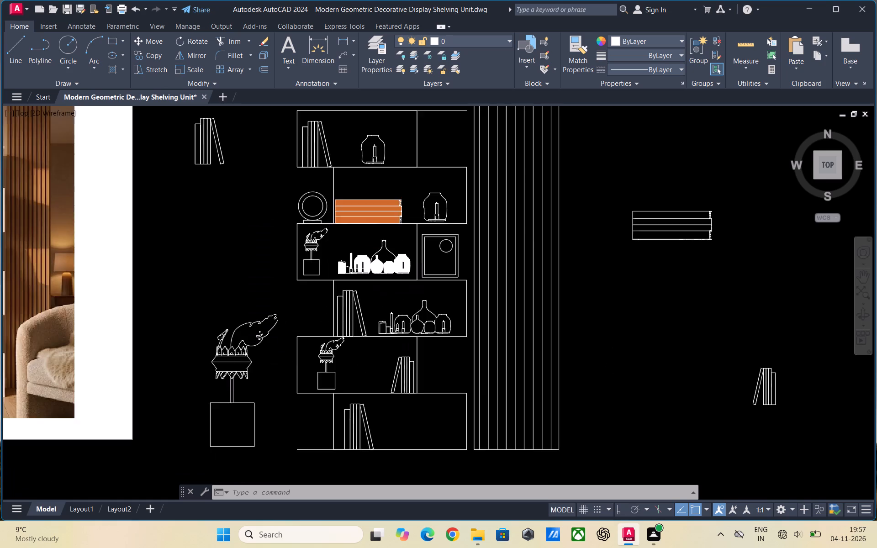
pyautogui.scroll(-1, 363, 301)
pyautogui.scroll(1, 237, 336)
pyautogui.scroll(1, 380, 381)
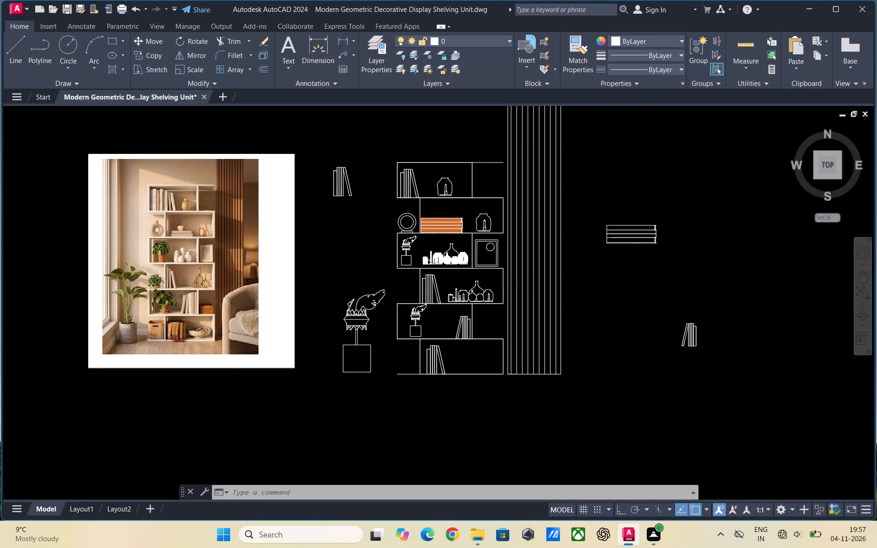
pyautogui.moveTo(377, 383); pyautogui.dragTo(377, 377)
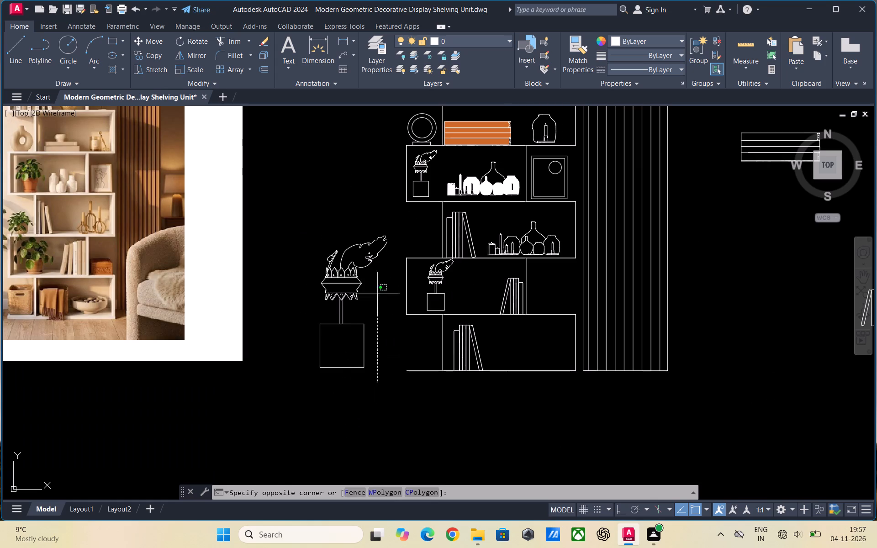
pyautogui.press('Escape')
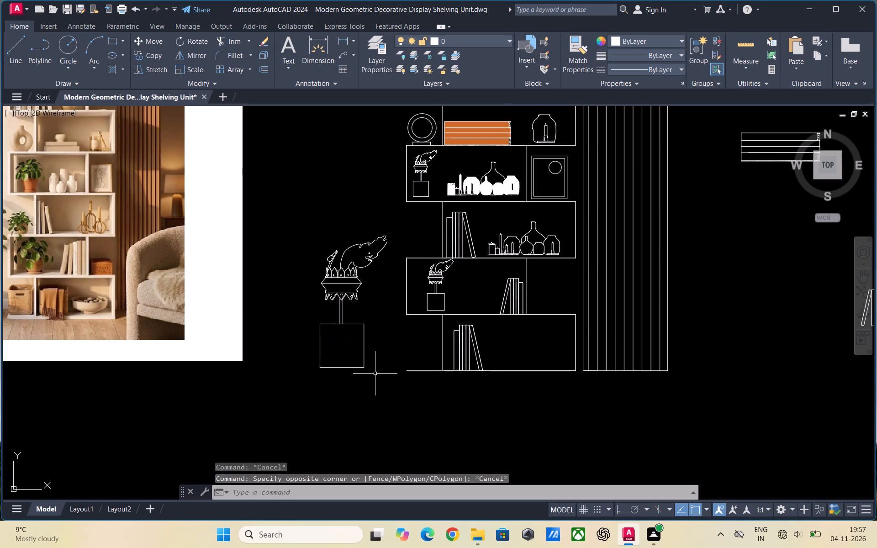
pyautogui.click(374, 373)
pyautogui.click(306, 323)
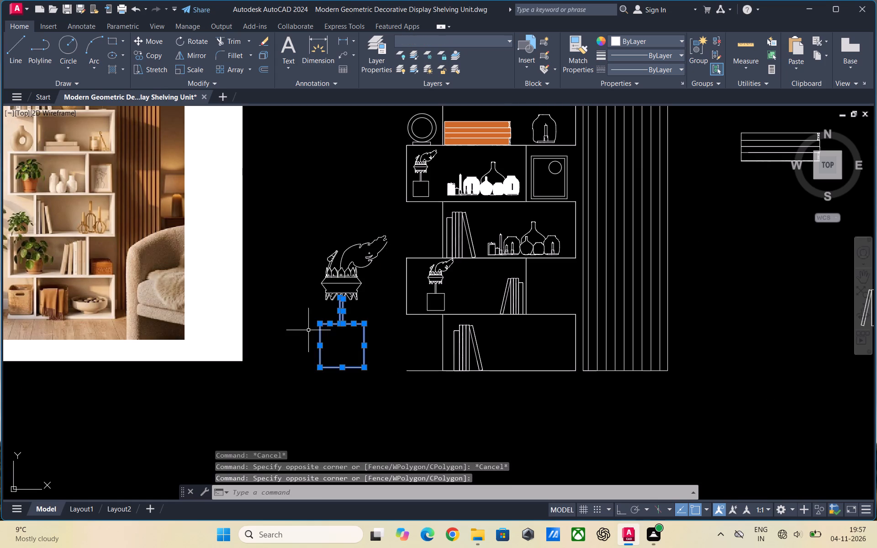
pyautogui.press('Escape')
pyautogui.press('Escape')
# Group all parts of the large potted plant standing on the floor beside the shelving unit.
pyautogui.click(398, 237)
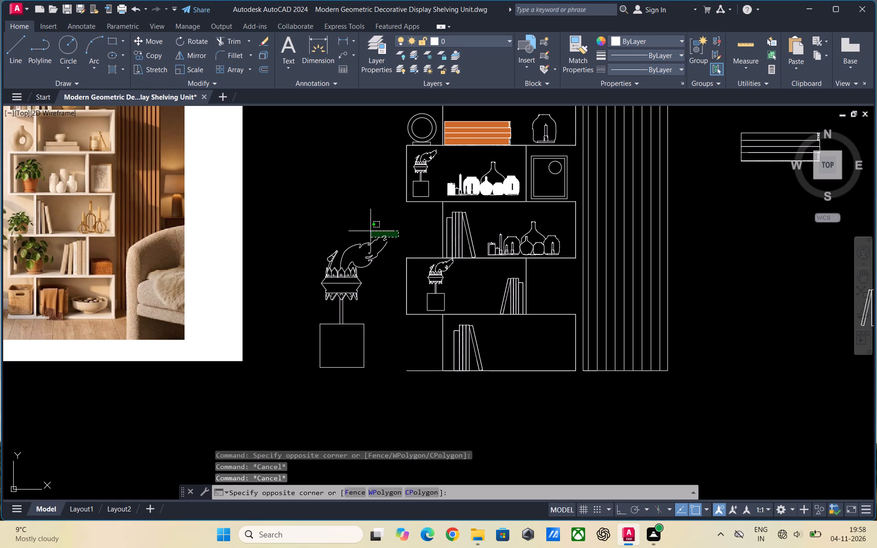
pyautogui.click(298, 382)
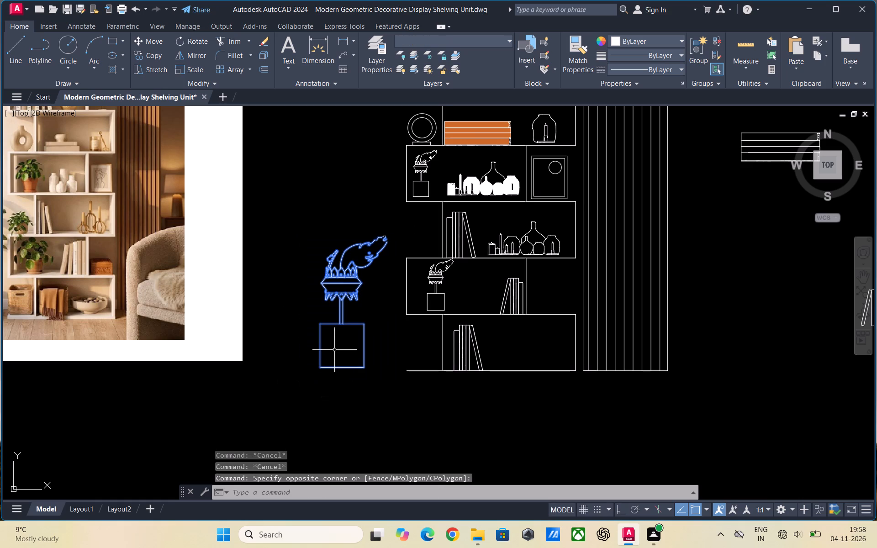
pyautogui.rightClick(334, 350)
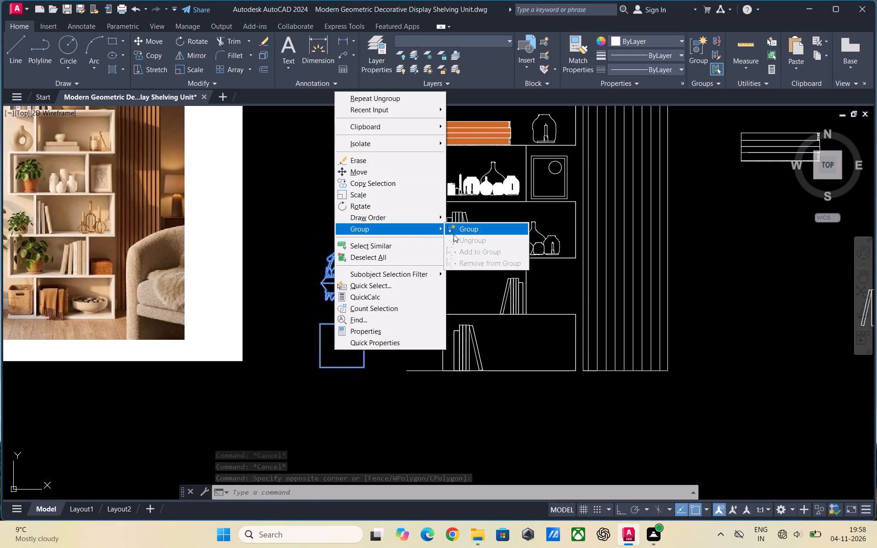
pyautogui.click(471, 229)
pyautogui.press('Escape')
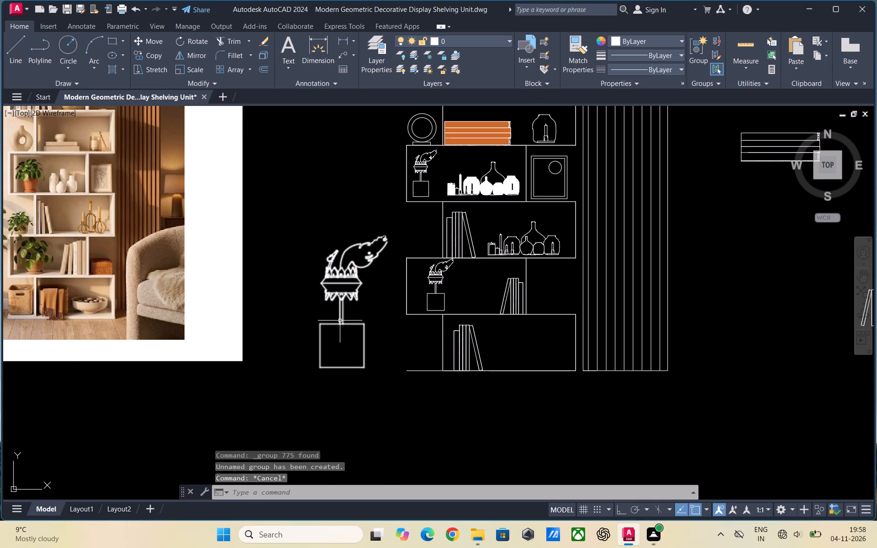
# Copy the grouped floor plant to the empty area on the far side of the slatted panel, near the spare leaning books.
pyautogui.scroll(-1, 339, 320)
pyautogui.click(356, 342)
pyautogui.rightClick(354, 369)
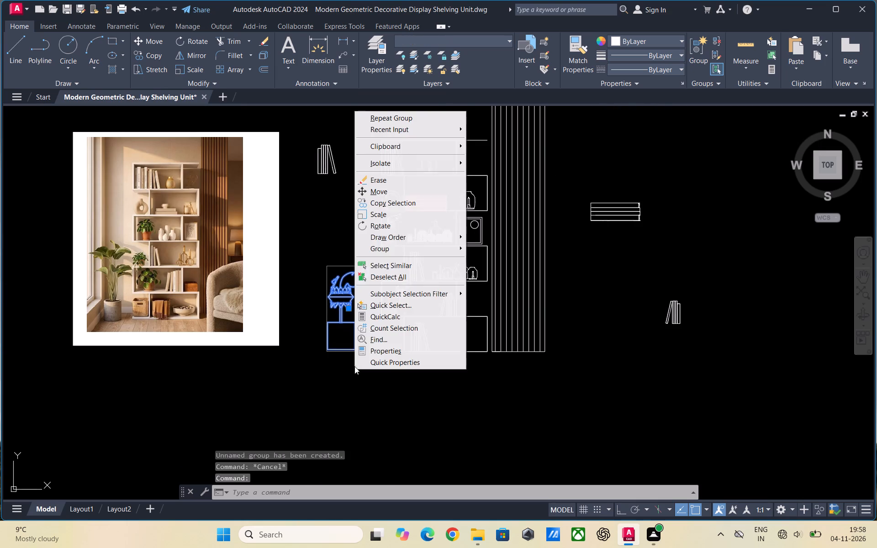
pyautogui.click(370, 203)
pyautogui.click(346, 333)
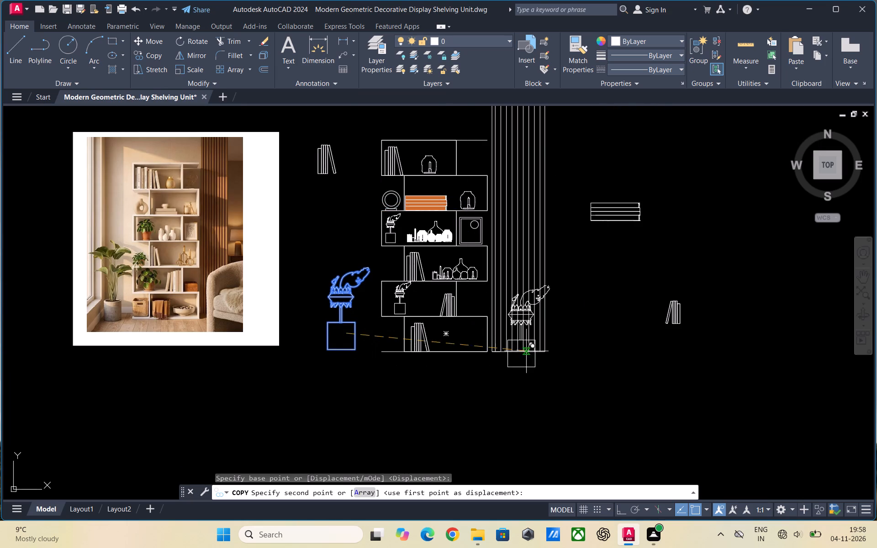
pyautogui.click(612, 351)
pyautogui.press('Escape')
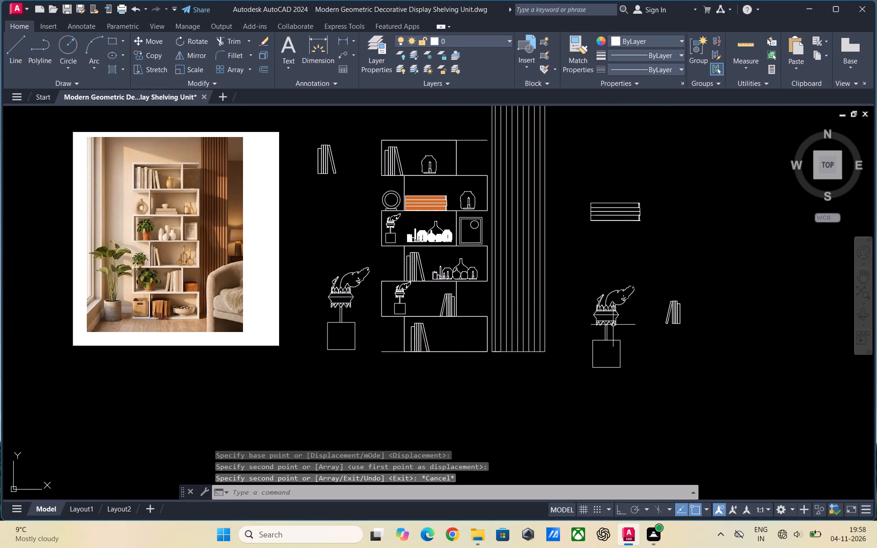
# Ungroup the copied potted plant beyond the slatted panel.
pyautogui.scroll(2, 612, 322)
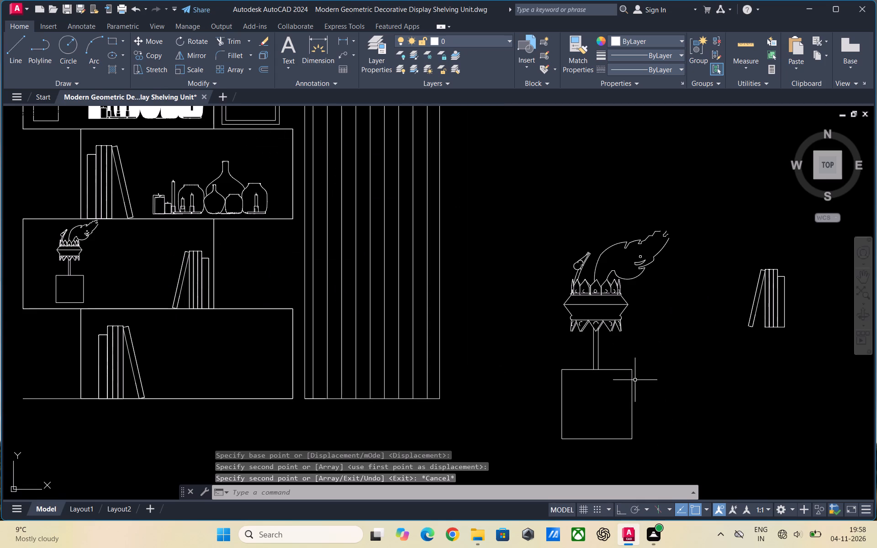
pyautogui.click(634, 380)
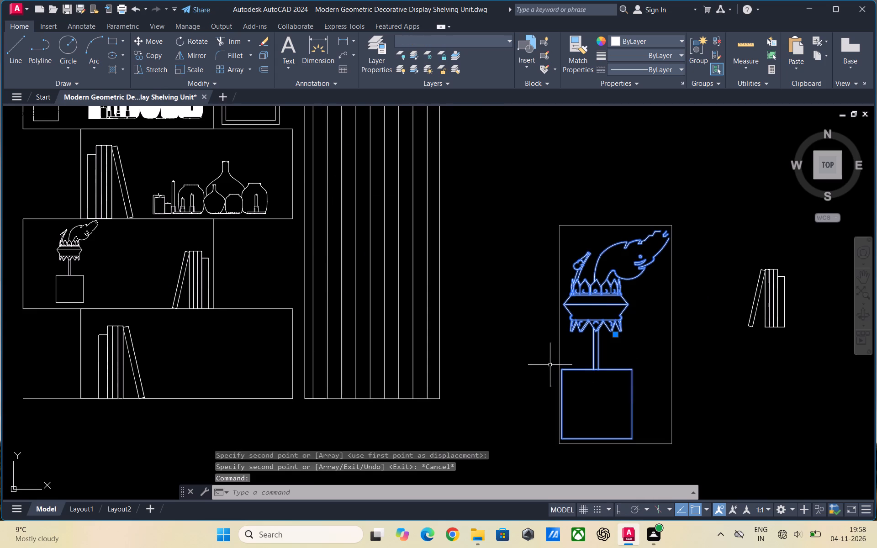
pyautogui.scroll(-1, 550, 365)
pyautogui.rightClick(582, 342)
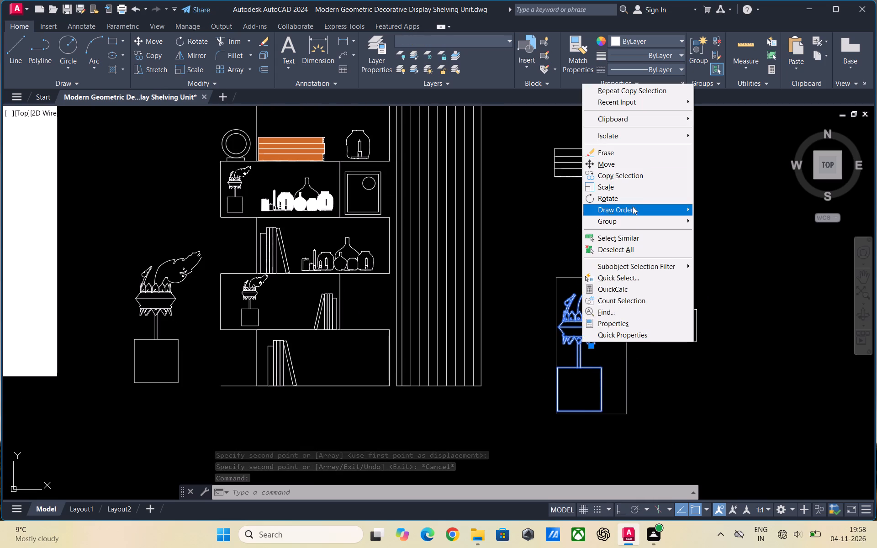
pyautogui.click(714, 231)
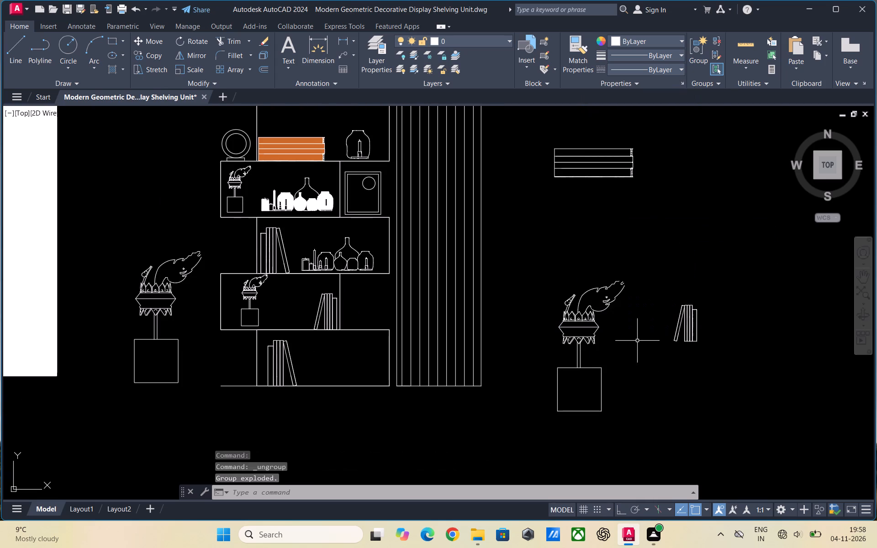
pyautogui.press('Escape')
# Erase the foliage, ornate bowl and stem of the copied plant, keeping only its square pot outline.
pyautogui.scroll(2, 624, 333)
pyautogui.moveTo(624, 363); pyautogui.dragTo(622, 354)
pyautogui.click(436, 235)
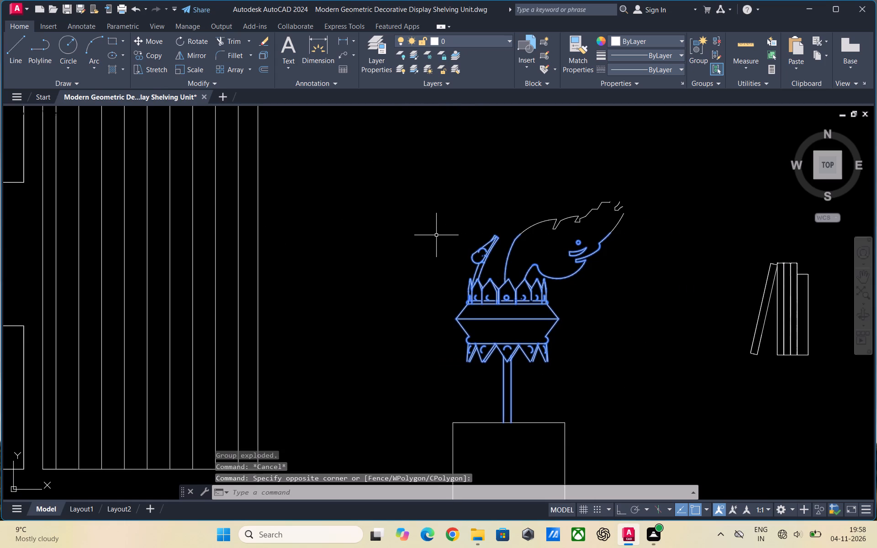
pyautogui.press('Delete')
pyautogui.moveTo(648, 269); pyautogui.dragTo(641, 241)
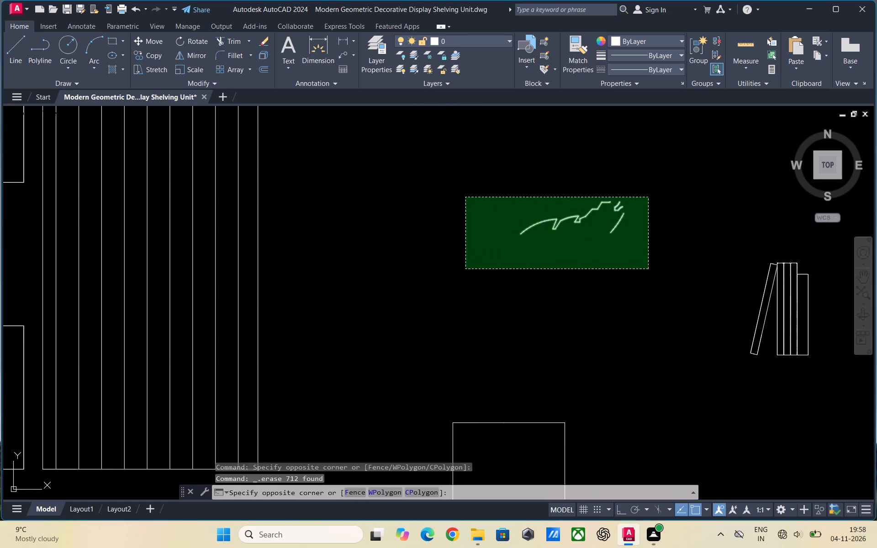
pyautogui.click(465, 197)
pyautogui.press('Delete')
# Copy the square pot outline by its lower right corner onto the divider of the bottom shelf, on the side opposite the leaning books.
pyautogui.scroll(-2, 511, 200)
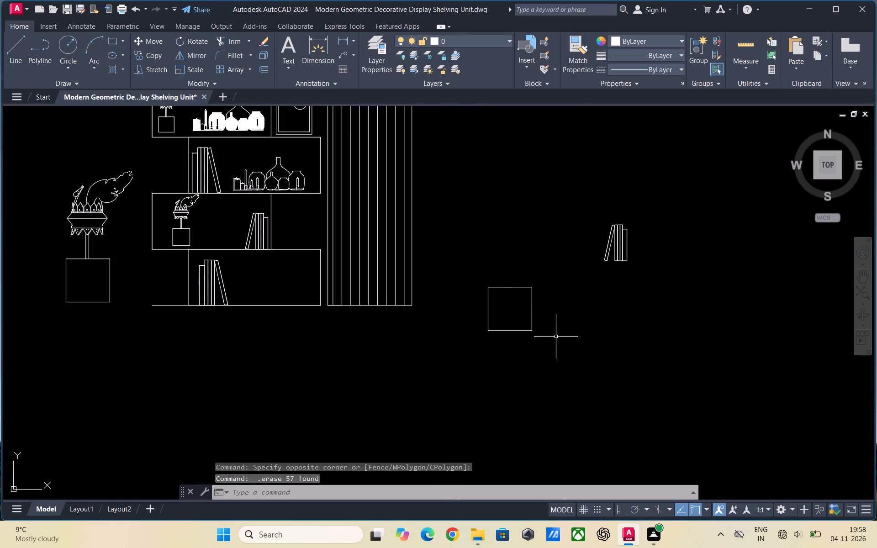
pyautogui.click(566, 352)
pyautogui.click(450, 270)
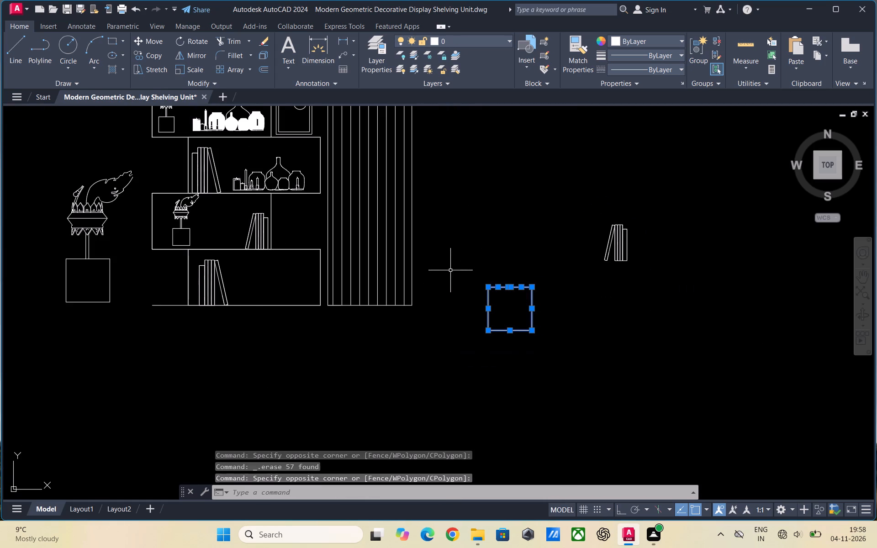
pyautogui.rightClick(540, 341)
pyautogui.click(582, 176)
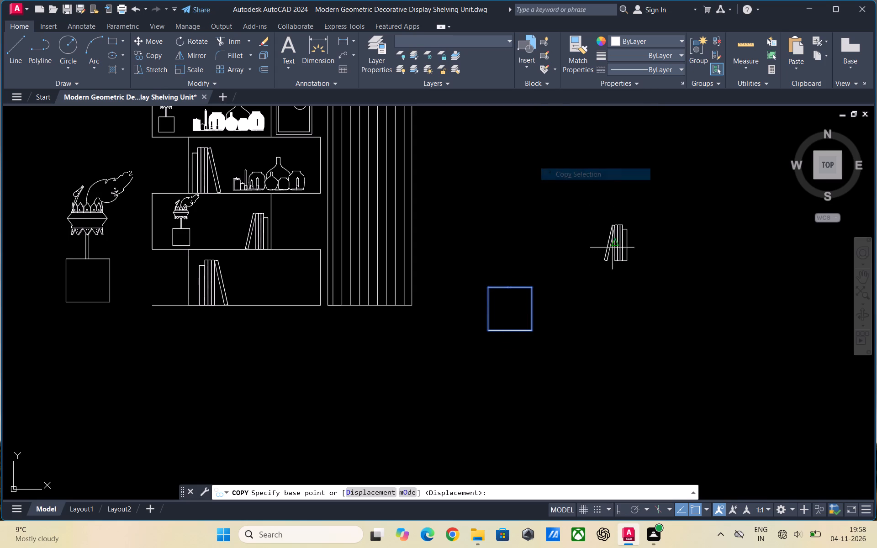
pyautogui.click(533, 331)
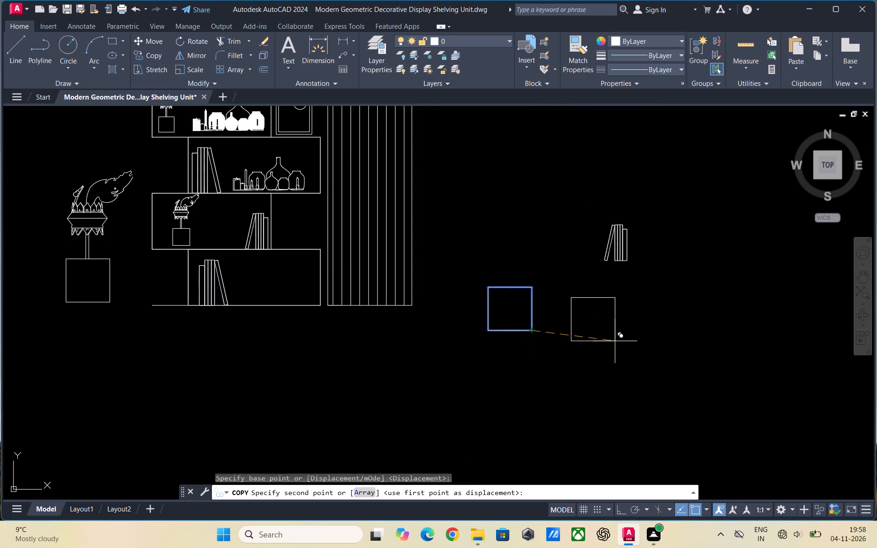
pyautogui.scroll(-1, 615, 341)
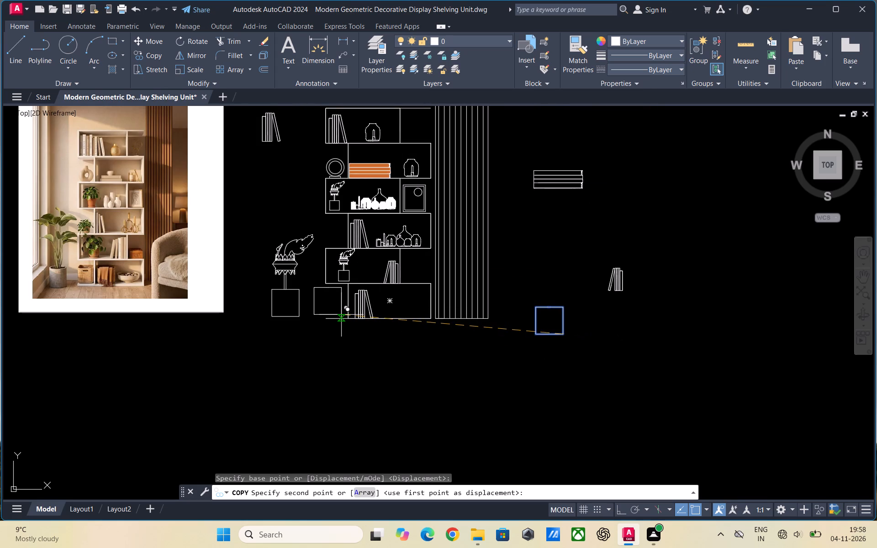
pyautogui.scroll(1, 341, 315)
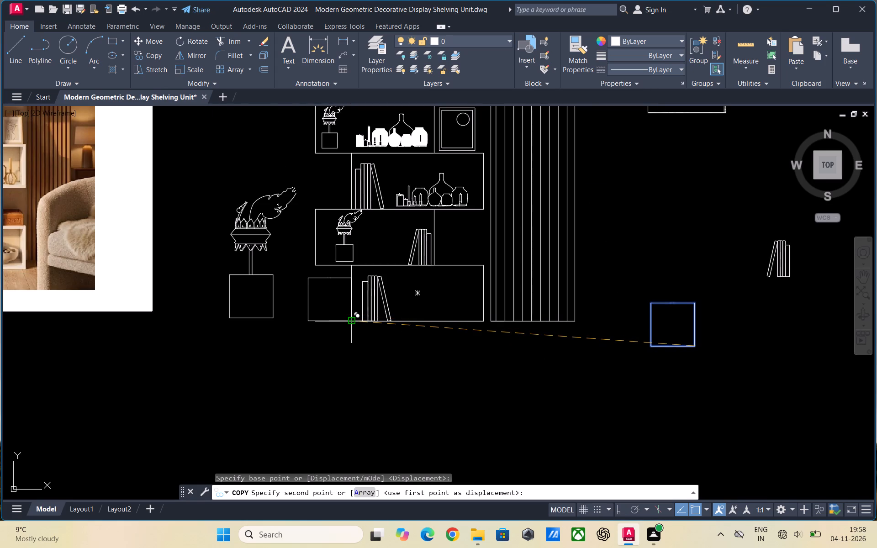
pyautogui.scroll(-2, 351, 319)
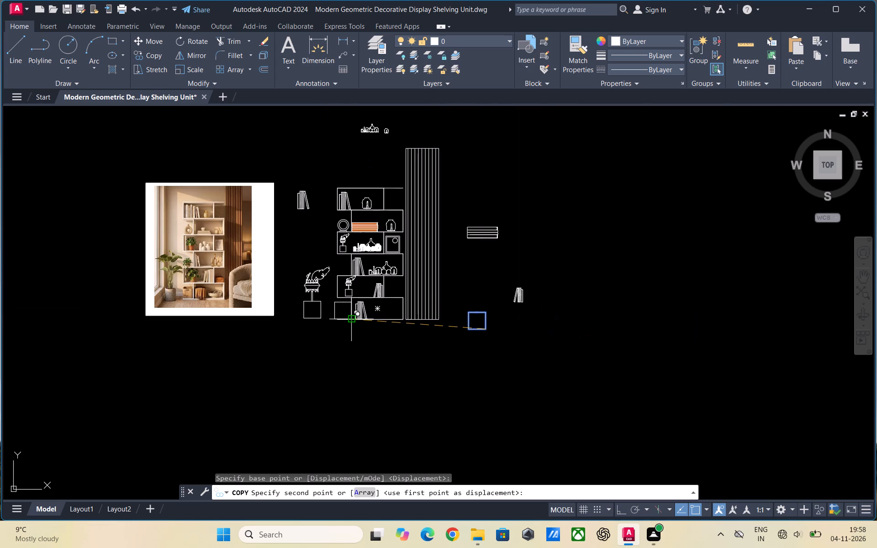
pyautogui.scroll(3, 351, 318)
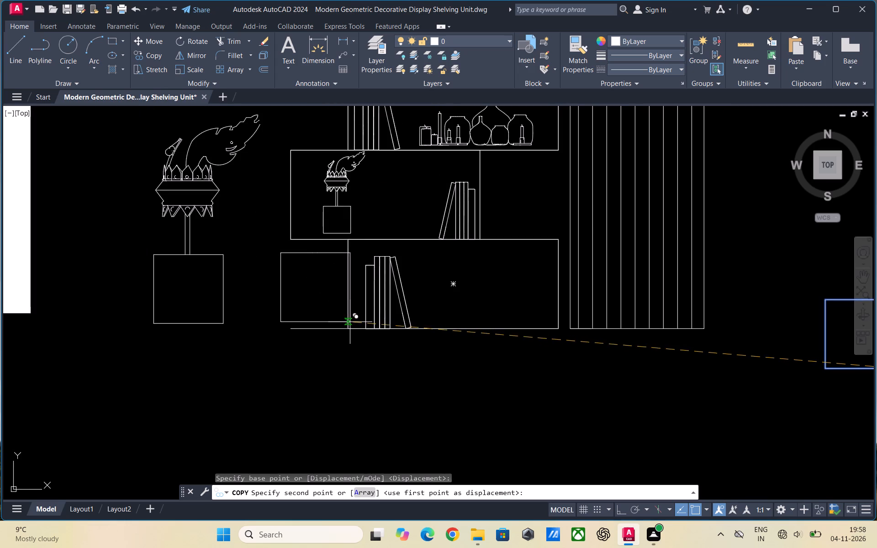
pyautogui.click(344, 320)
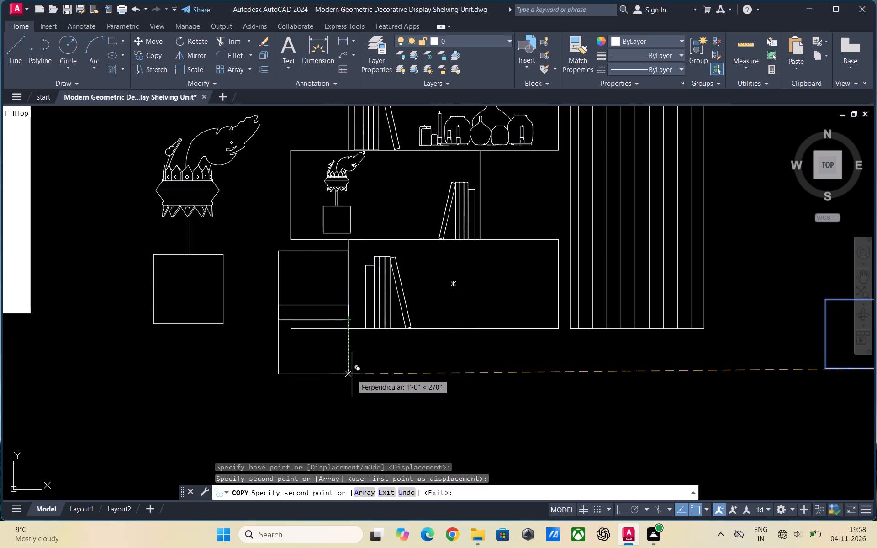
pyautogui.press('Escape')
# Move the outer vertical edge of the bottom-shelf square horizontally inward, just inside the free end of the bottom shelf line.
pyautogui.scroll(1, 302, 275)
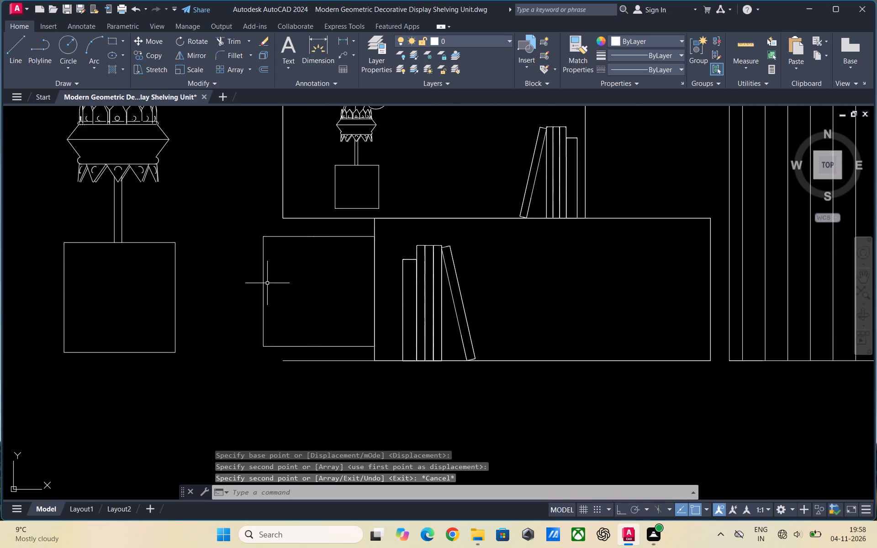
pyautogui.click(264, 281)
pyautogui.rightClick(292, 282)
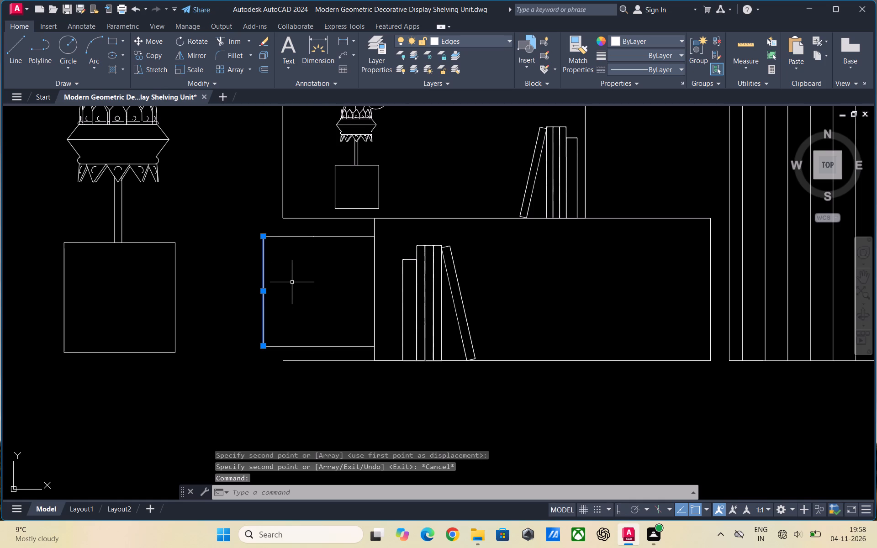
pyautogui.click(308, 90)
pyautogui.scroll(2, 291, 345)
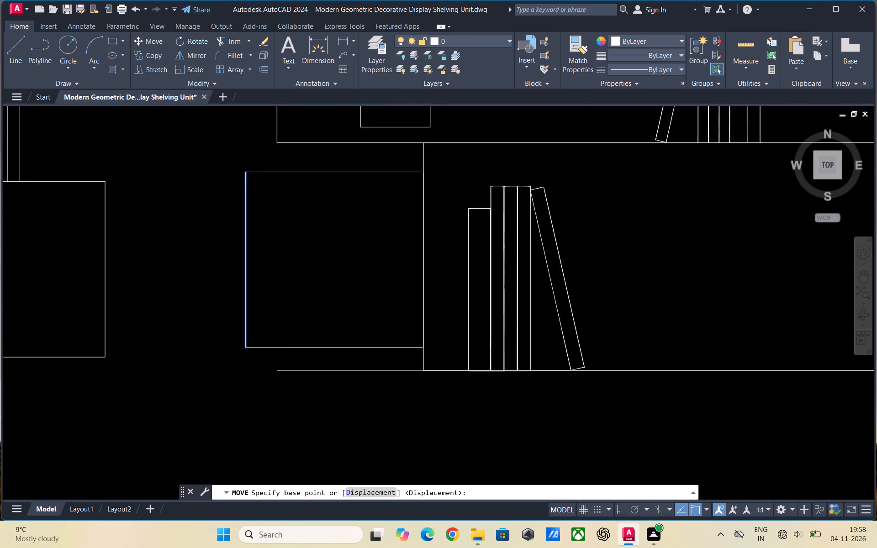
pyautogui.click(220, 349)
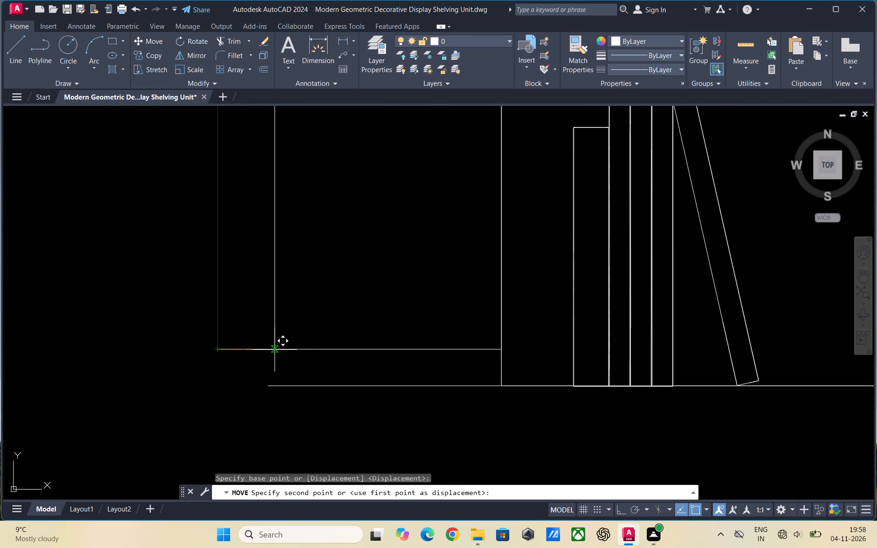
pyautogui.click(275, 350)
pyautogui.press('Escape')
pyautogui.scroll(-2, 254, 366)
pyautogui.press('Escape')
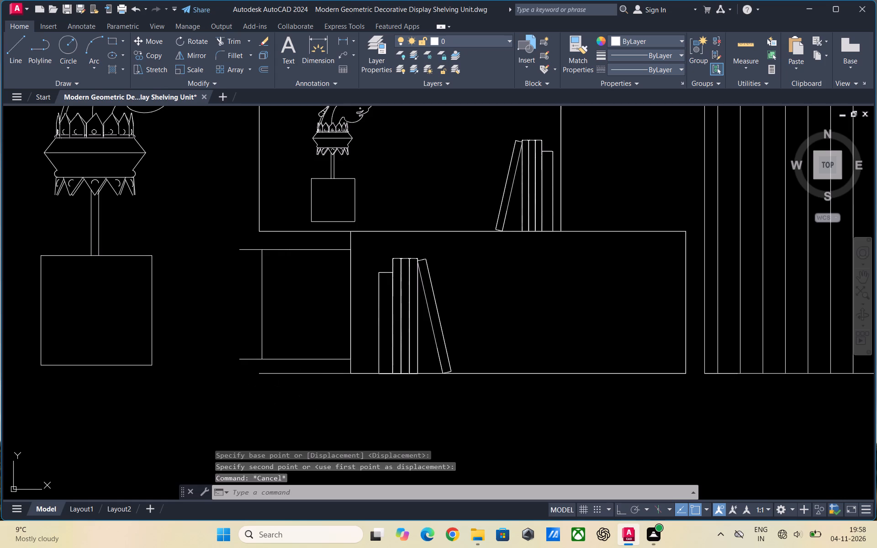
# Trim the overhanging ends of the bottom-shelf box's upper and lower edges back to its moved vertical edge.
pyautogui.press('t')
pyautogui.press('r')
pyautogui.press('Escape')
pyautogui.press('Escape')
pyautogui.press('t')
pyautogui.press('r')
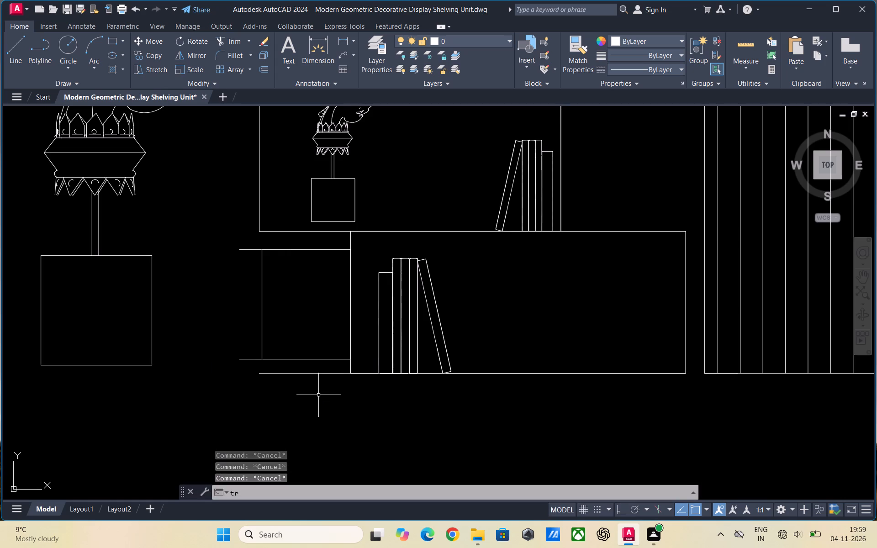
pyautogui.press('Return')
pyautogui.press('Return')
pyautogui.click(253, 250)
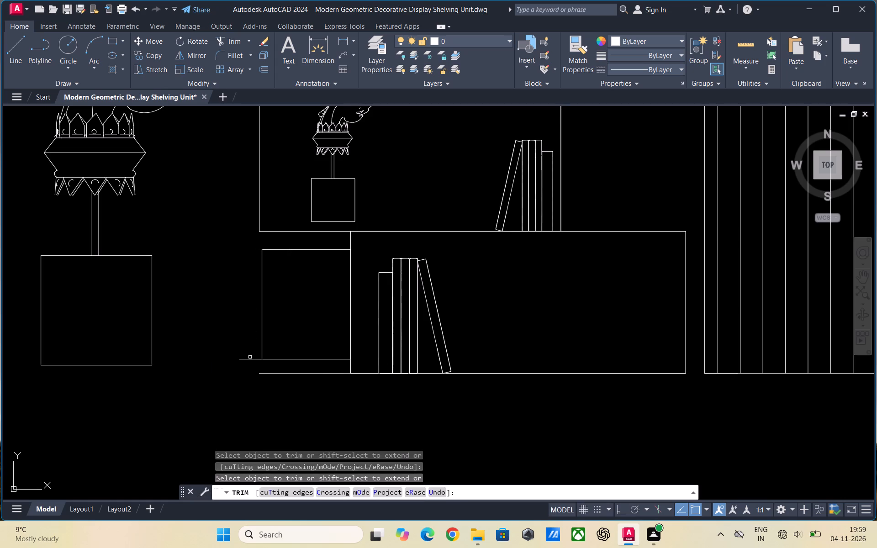
pyautogui.click(249, 358)
pyautogui.press('Escape')
# Examine the bottom-shelf box and the whole furnished shelving elevation beside the reference photo.
pyautogui.scroll(-1, 254, 325)
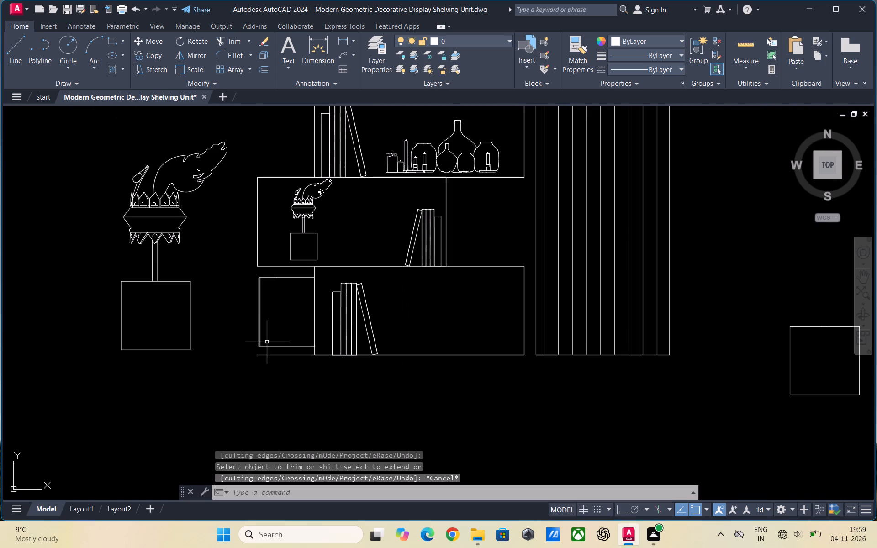
pyautogui.scroll(-1, 275, 366)
pyautogui.scroll(1, 302, 366)
pyautogui.scroll(-1, 337, 370)
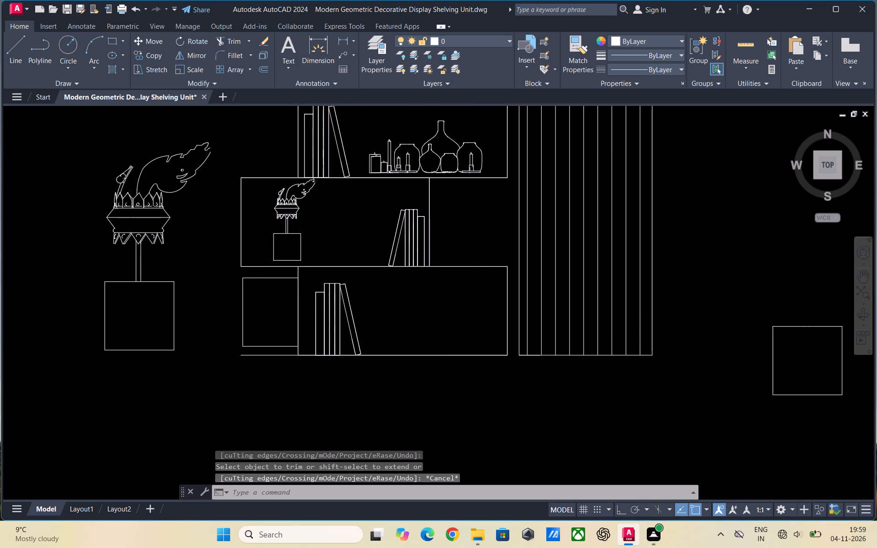
pyautogui.scroll(-2, 337, 370)
pyautogui.scroll(2, 315, 376)
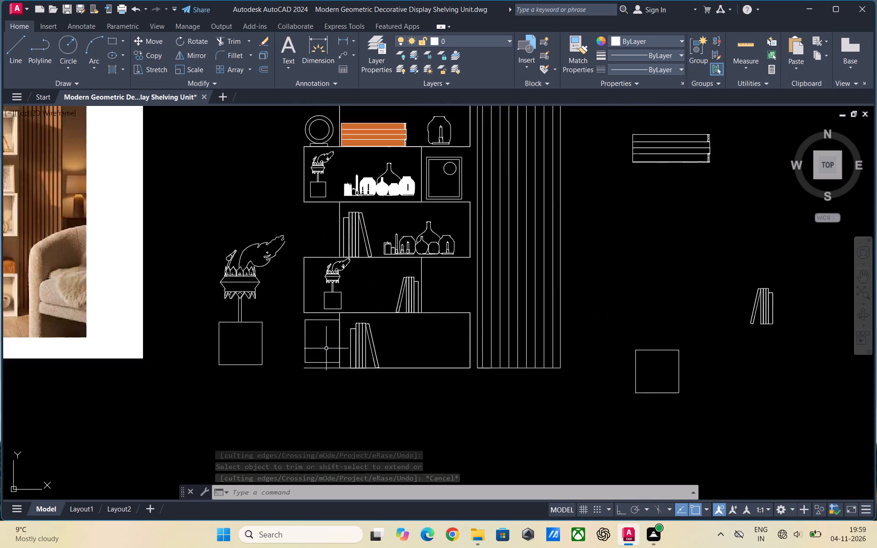
pyautogui.scroll(1, 326, 348)
pyautogui.scroll(-1, 326, 348)
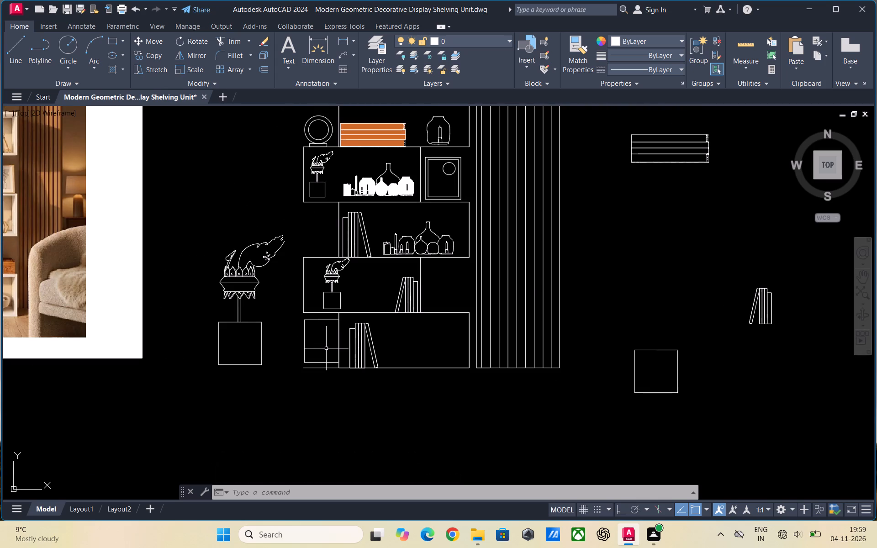
pyautogui.scroll(-2, 326, 348)
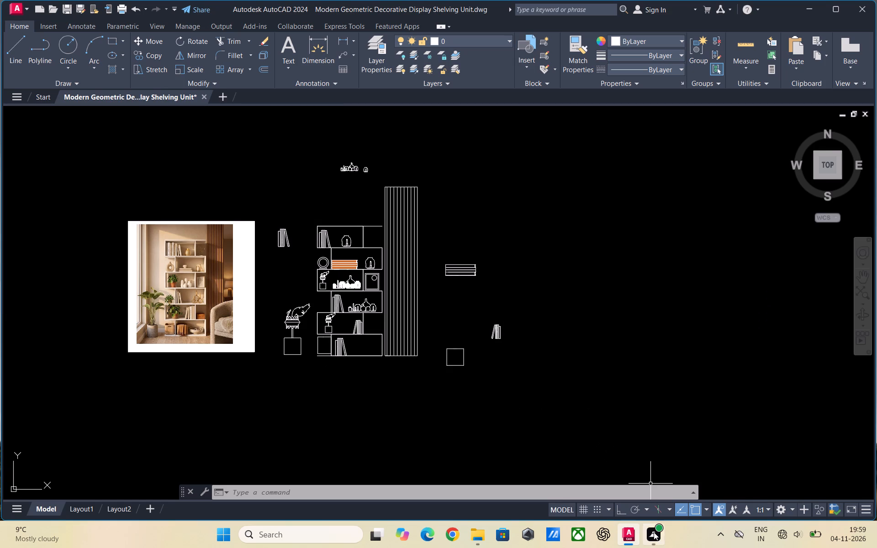
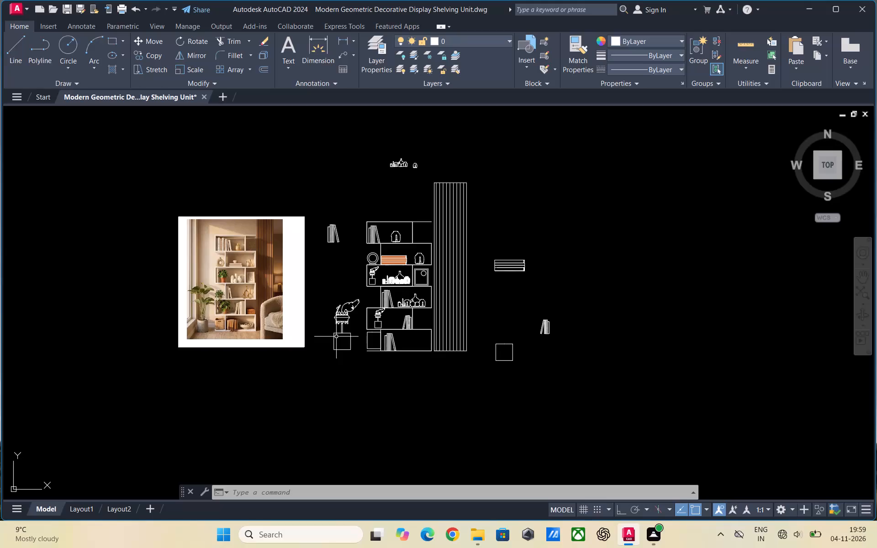
# Erase all the line segments forming the upper edge of the bottom-shelf box, leaving its outer side and lower edge.
pyautogui.scroll(2, 389, 353)
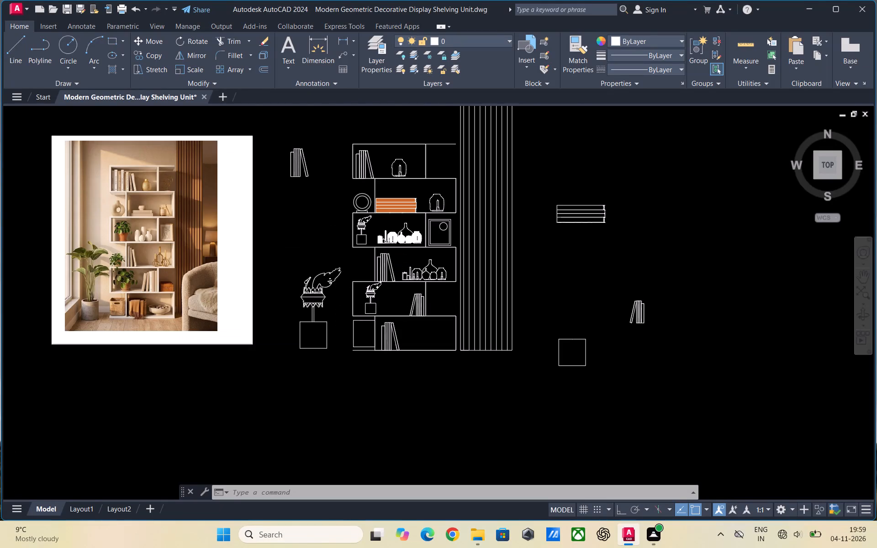
pyautogui.scroll(-1, 378, 375)
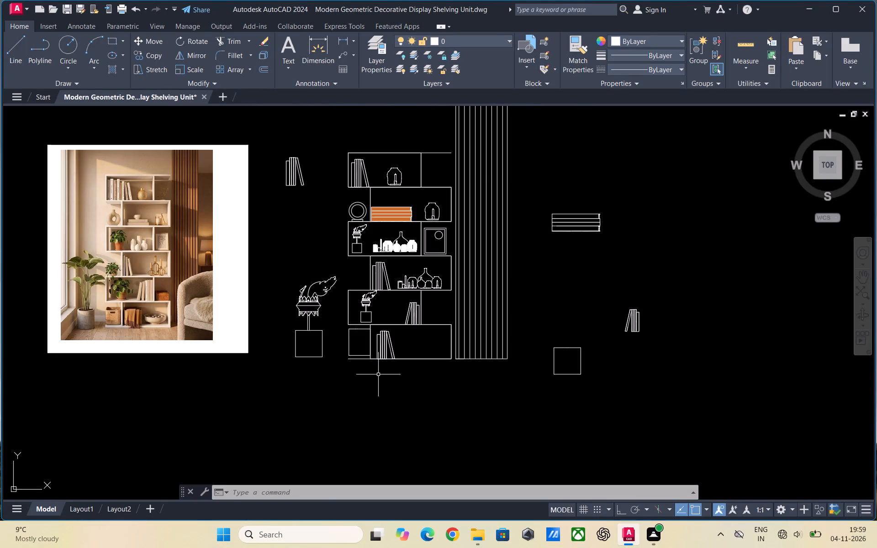
pyautogui.scroll(1, 376, 317)
pyautogui.scroll(-1, 363, 344)
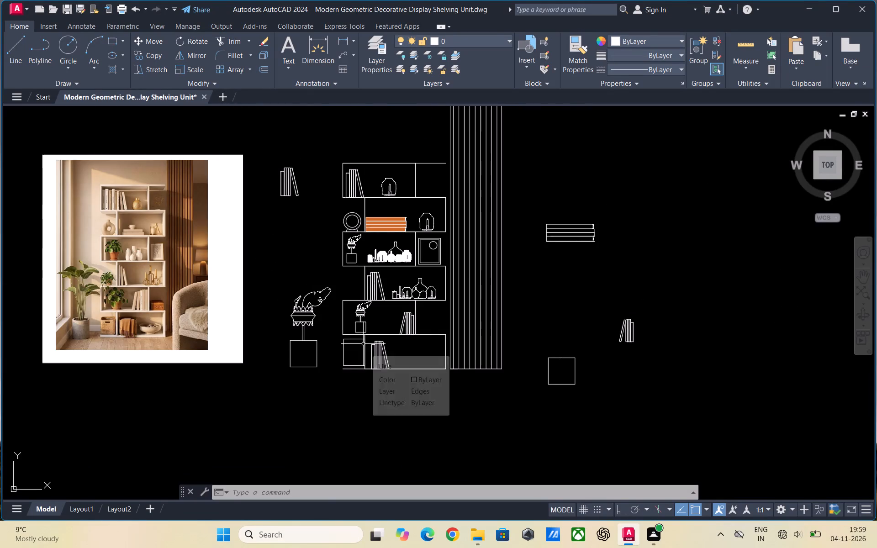
pyautogui.scroll(1, 358, 346)
pyautogui.scroll(-1, 309, 350)
pyautogui.scroll(1, 331, 355)
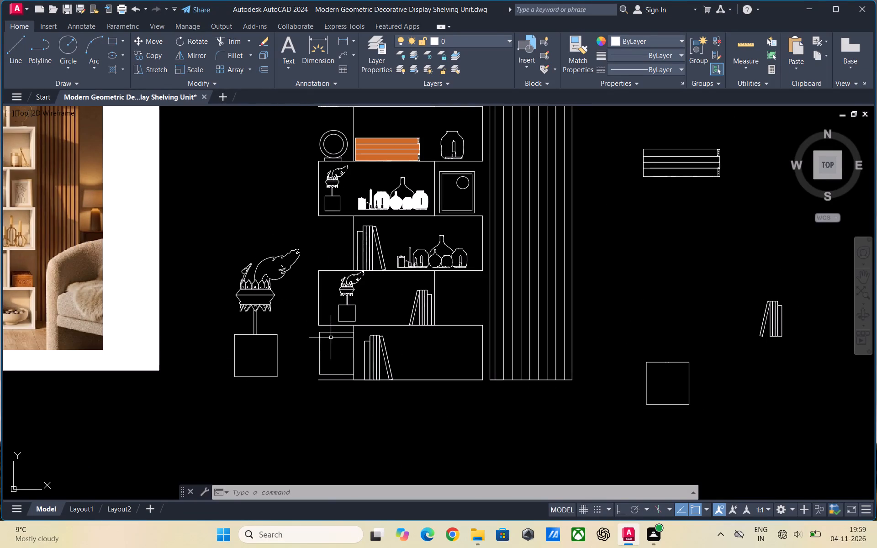
pyautogui.click(332, 333)
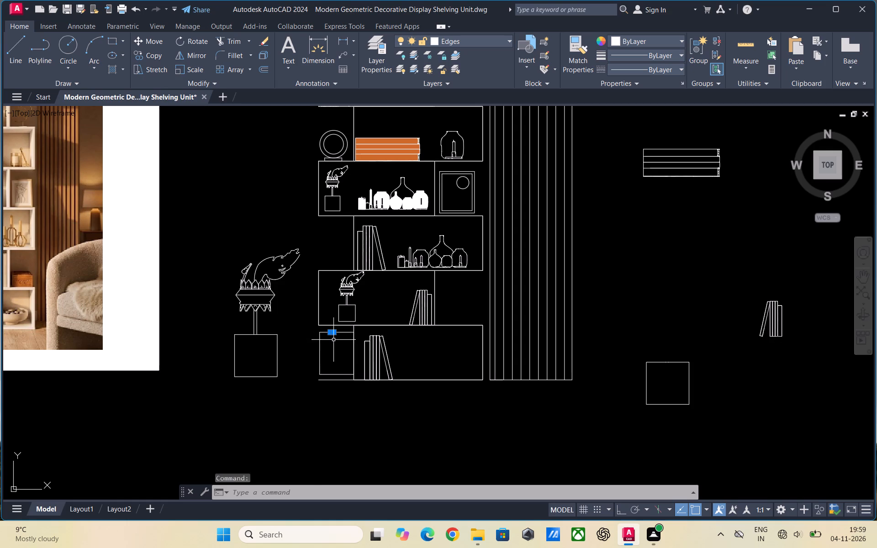
pyautogui.press('Delete')
pyautogui.scroll(4, 328, 332)
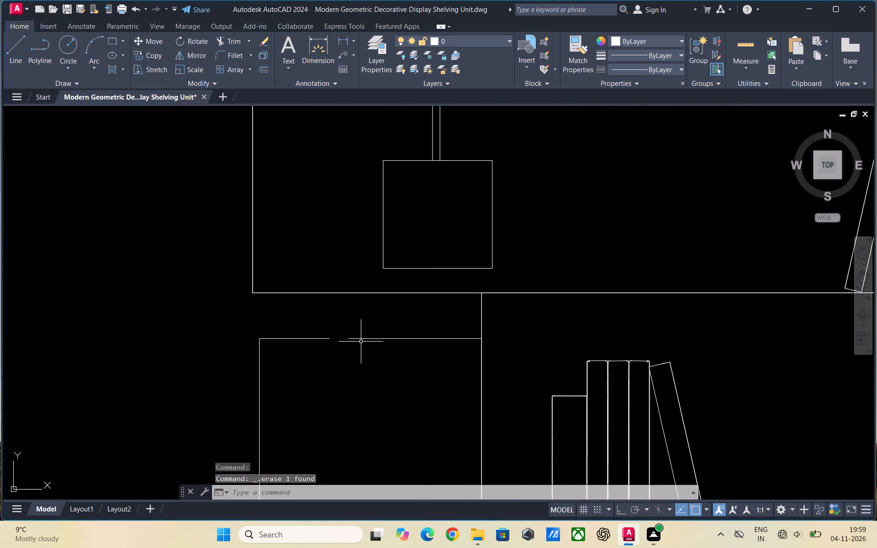
pyautogui.click(361, 338)
pyautogui.press('Delete')
pyautogui.moveTo(362, 364); pyautogui.dragTo(355, 359)
pyautogui.click(311, 329)
pyautogui.press('Delete')
# Examine the open-topped bottom-shelf box and the furnished shelving elevation against the reference photo.
pyautogui.scroll(-3, 303, 331)
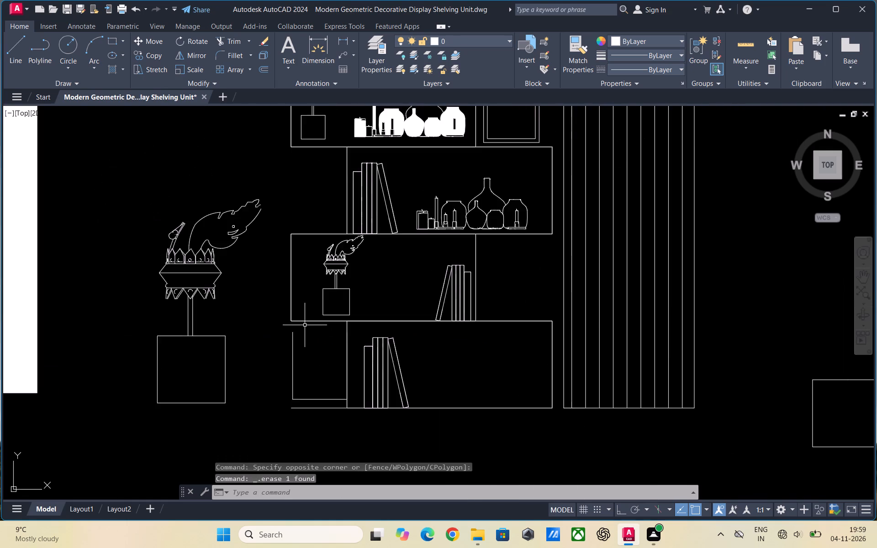
pyautogui.scroll(-1, 308, 324)
pyautogui.scroll(1, 315, 342)
pyautogui.scroll(-1, 312, 338)
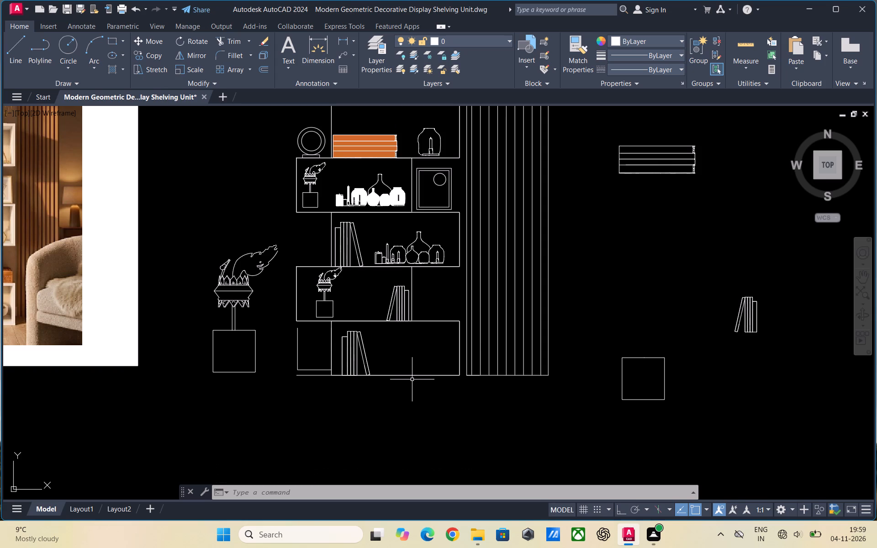
pyautogui.scroll(-1, 391, 479)
pyautogui.scroll(1, 332, 433)
pyautogui.scroll(-1, 332, 433)
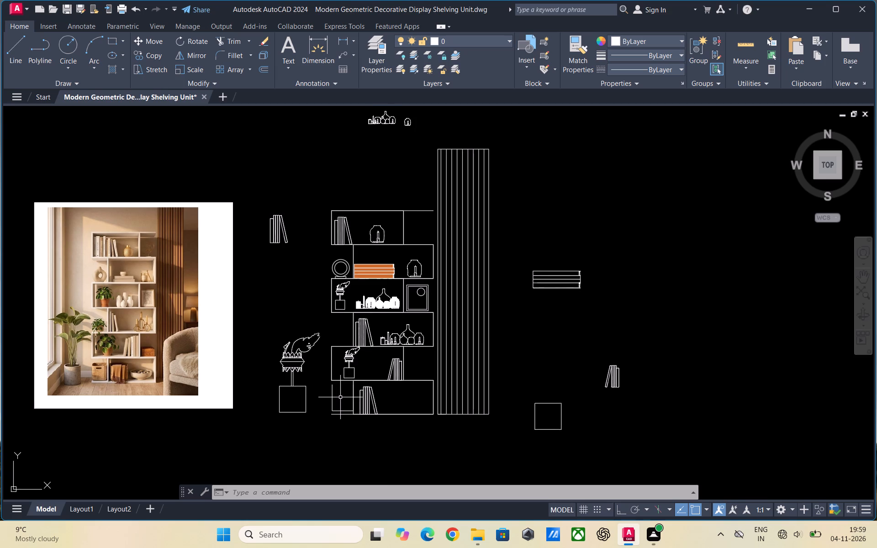
pyautogui.scroll(1, 347, 416)
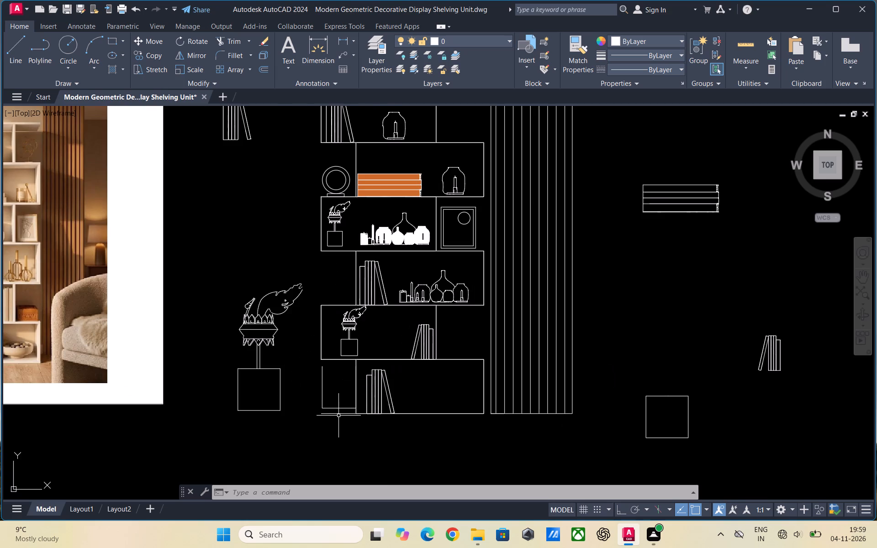
pyautogui.scroll(-1, 329, 415)
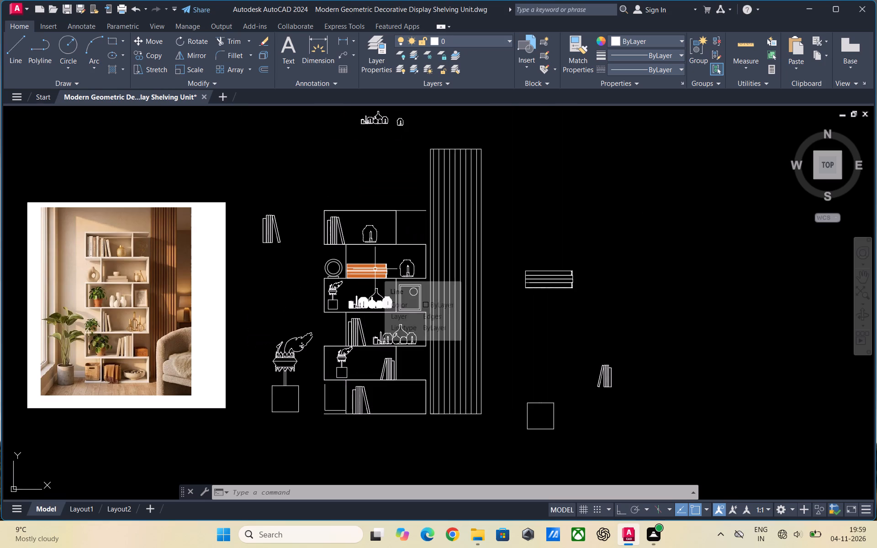
# Copy the candle jar from the top shelf by its base into the bottom shelf, beside the leaning books.
pyautogui.scroll(1, 354, 358)
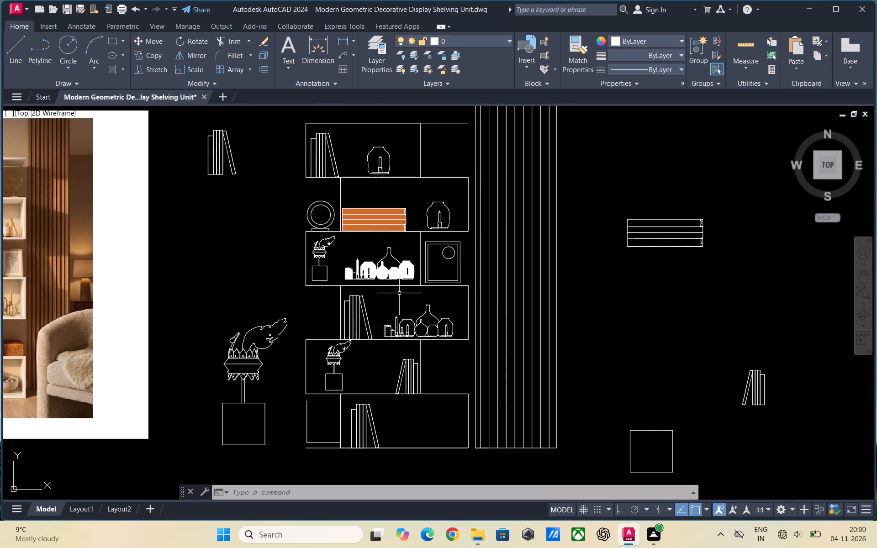
pyautogui.click(389, 163)
pyautogui.rightClick(389, 163)
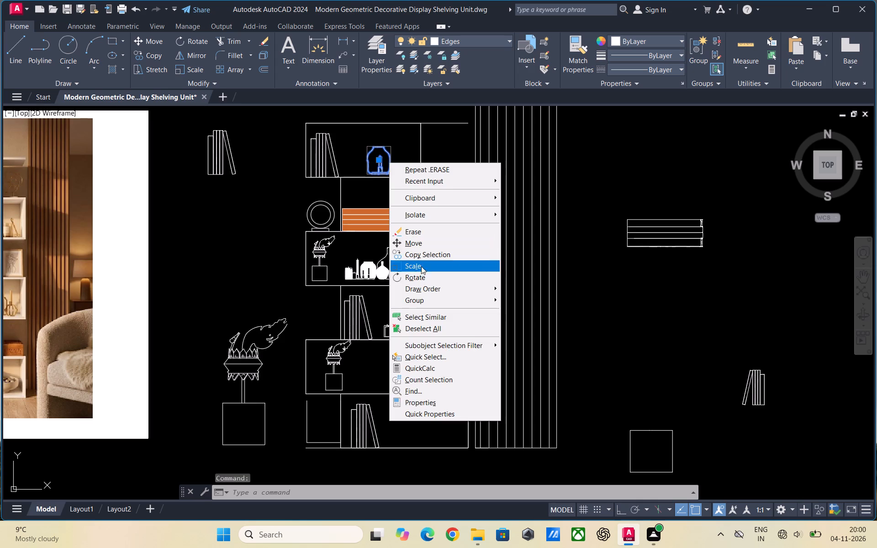
pyautogui.click(425, 252)
pyautogui.click(382, 175)
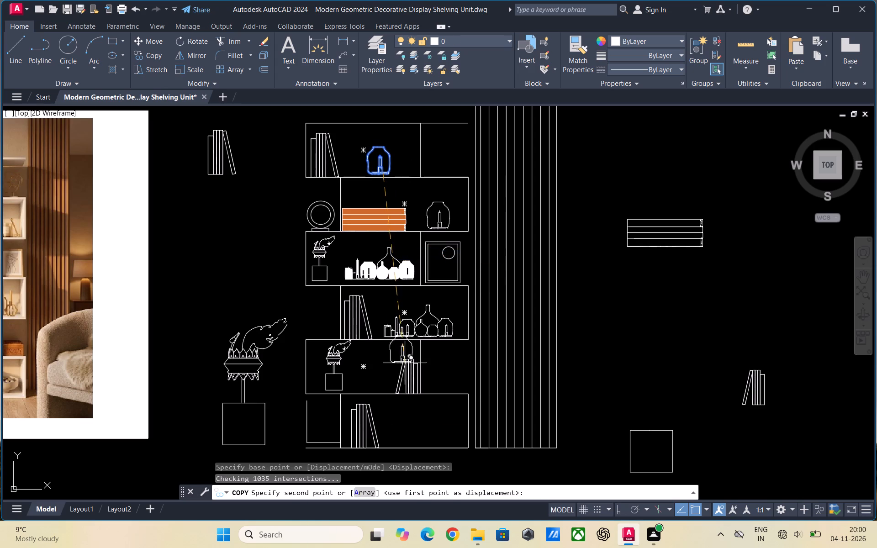
pyautogui.scroll(-1, 421, 433)
pyautogui.scroll(1, 421, 434)
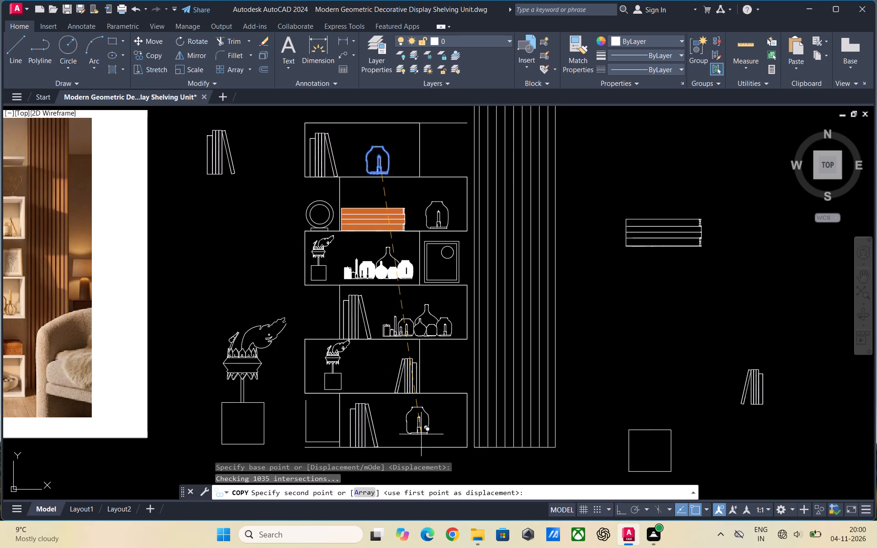
pyautogui.click(416, 440)
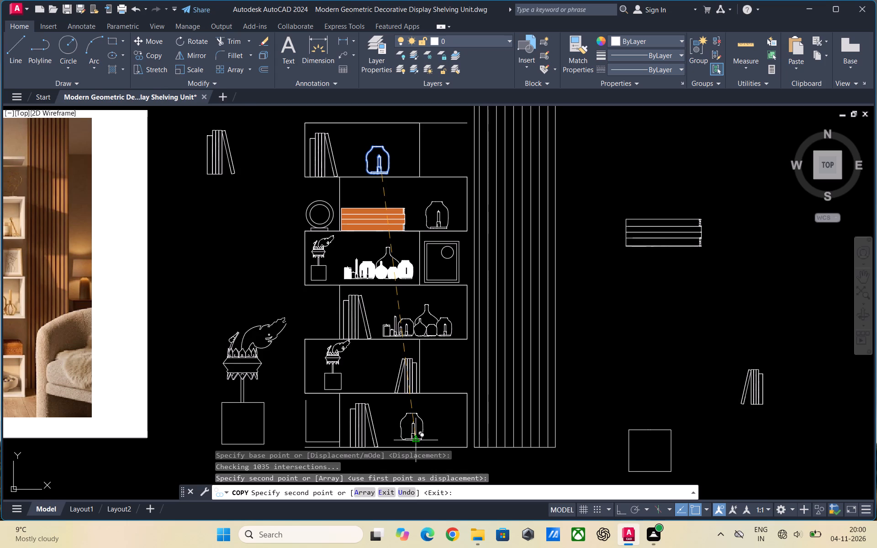
pyautogui.press('Escape')
# Scale up the bottom-shelf candle jar from the corner of its rim until it nearly fills the shelf height.
pyautogui.scroll(2, 417, 439)
pyautogui.click(424, 438)
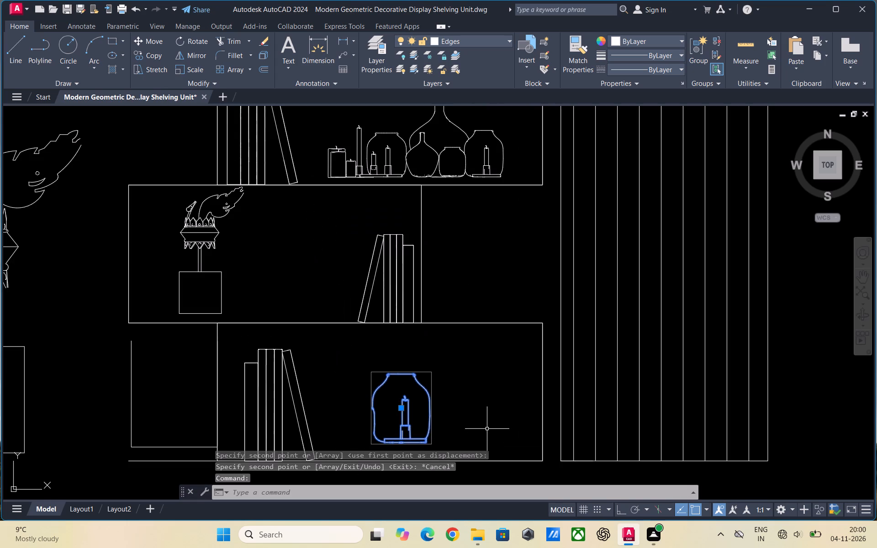
pyautogui.write('scale')
pyautogui.press('Return')
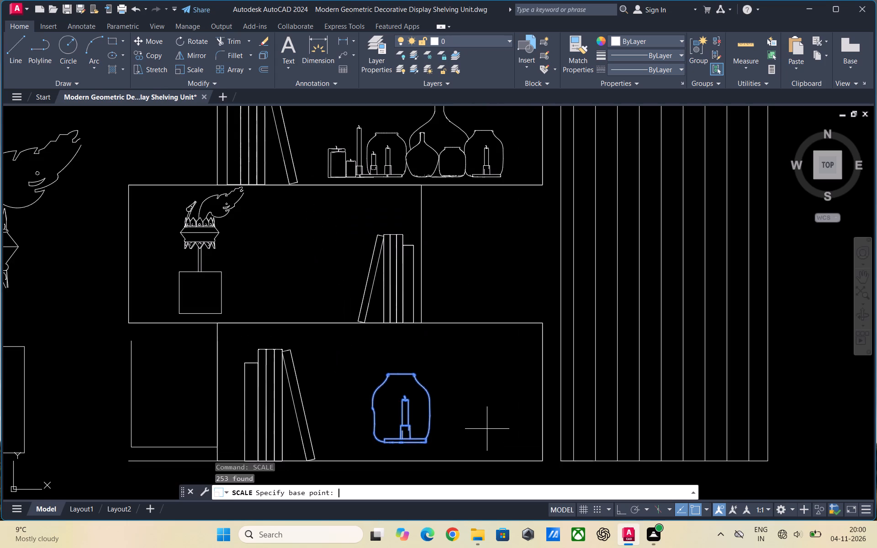
pyautogui.click(414, 373)
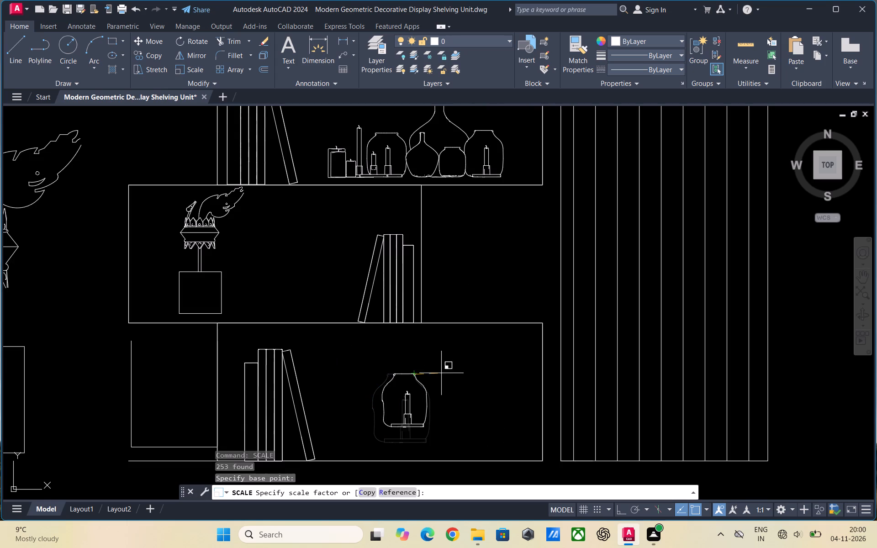
pyautogui.click(465, 374)
pyautogui.press('Escape')
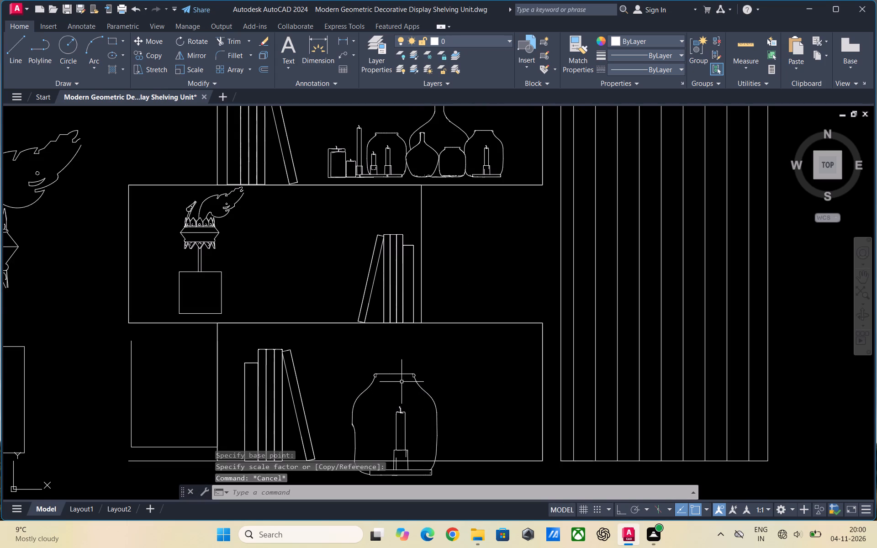
# Move the enlarged candle jar up by its base so it sits inside the bottom shelf, just above the shelf line.
pyautogui.scroll(-1, 401, 381)
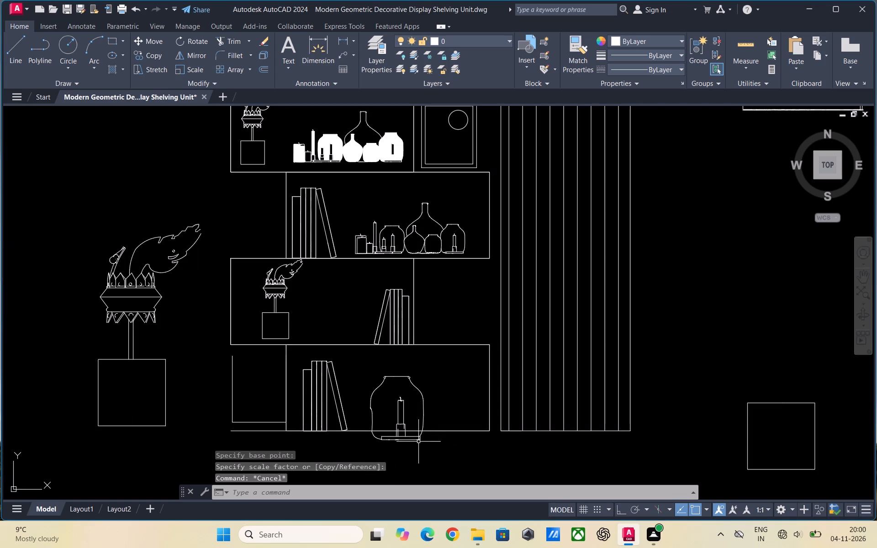
pyautogui.click(415, 439)
pyautogui.rightClick(415, 439)
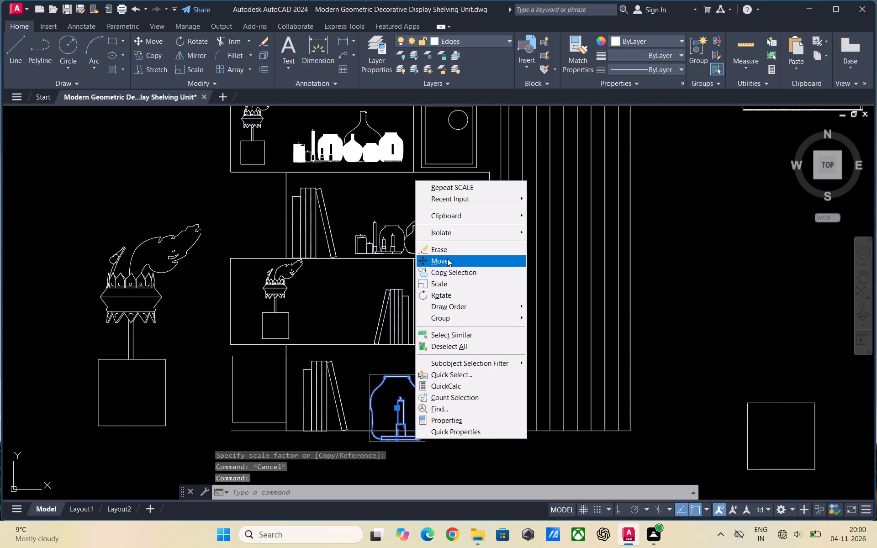
pyautogui.click(447, 259)
pyautogui.click(405, 438)
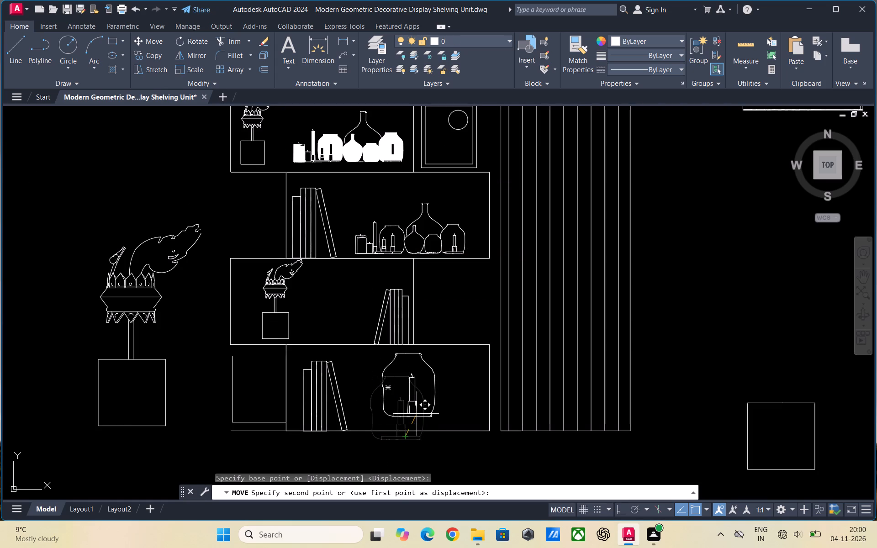
pyautogui.click(417, 418)
pyautogui.scroll(-1, 360, 422)
# Save the drawing.
pyautogui.hotkey('ctrl', 's')
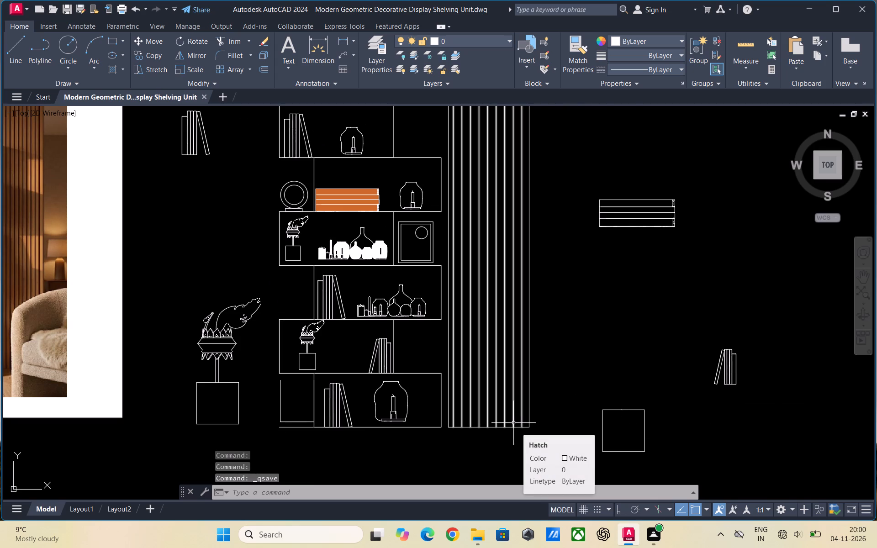
# Examine the enlarged candle jar and every shelf of the elevation, comparing the arrangement with the reference photo.
pyautogui.scroll(-1, 413, 388)
pyautogui.scroll(2, 412, 411)
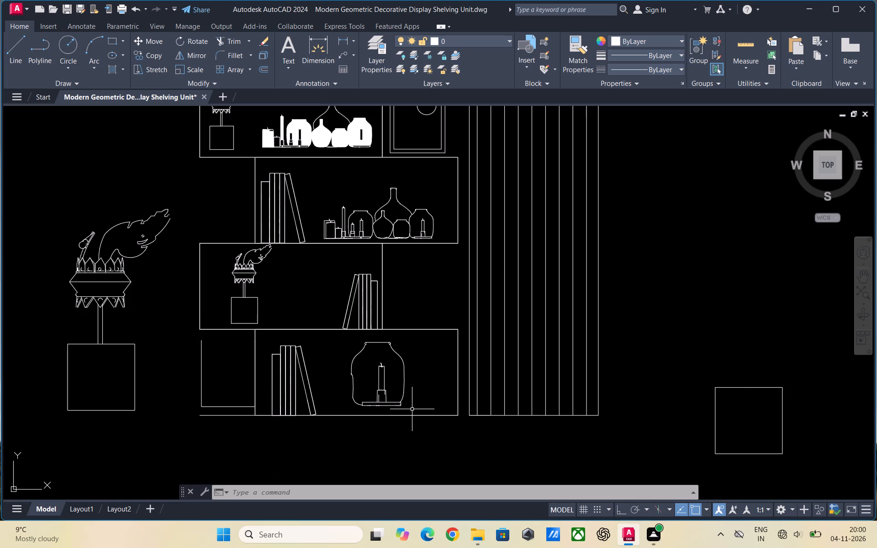
pyautogui.scroll(-1, 412, 409)
pyautogui.scroll(1, 412, 409)
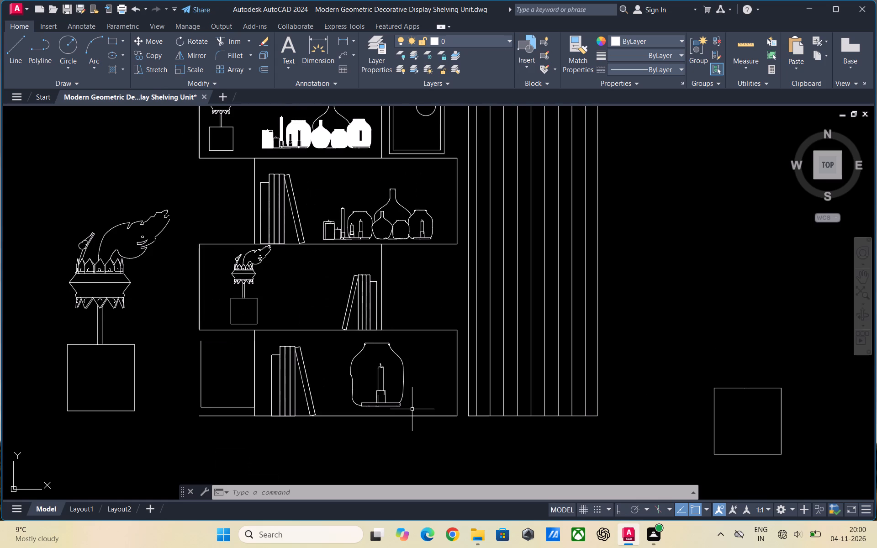
pyautogui.scroll(-1, 412, 409)
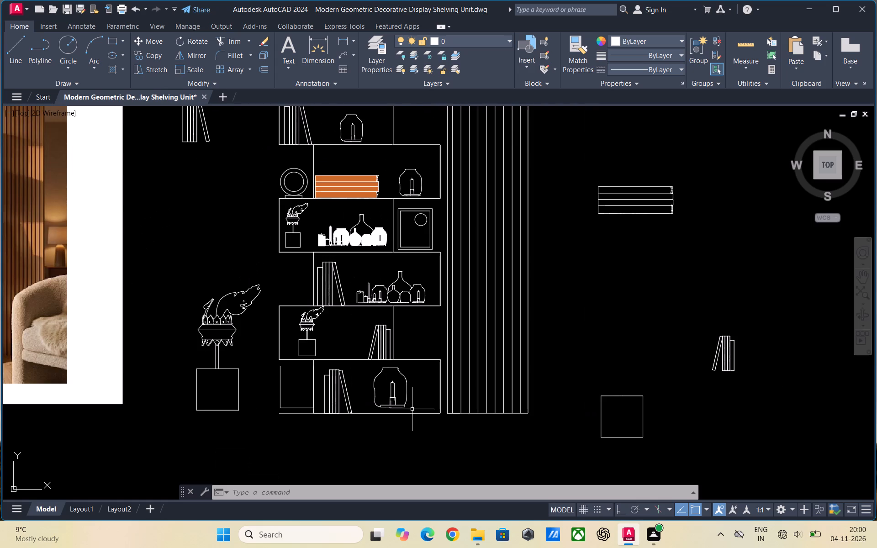
pyautogui.scroll(-1, 425, 402)
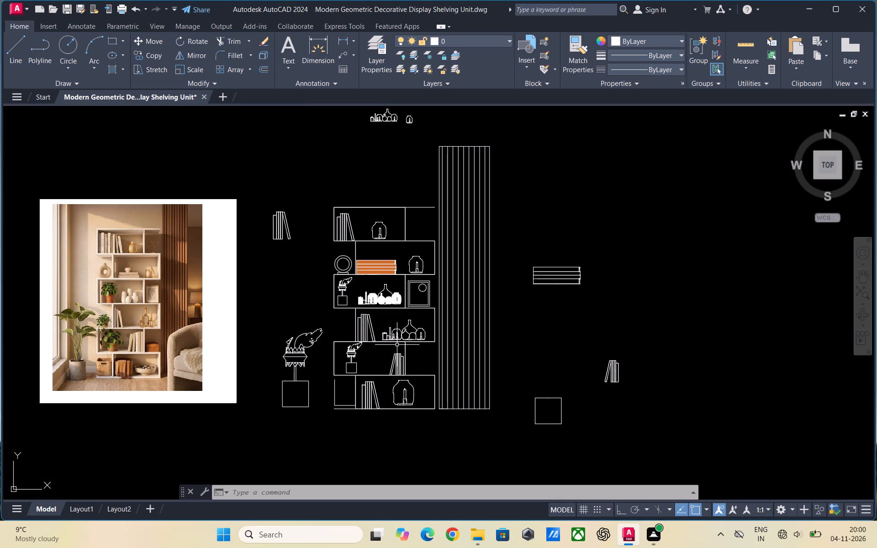
pyautogui.scroll(1, 425, 349)
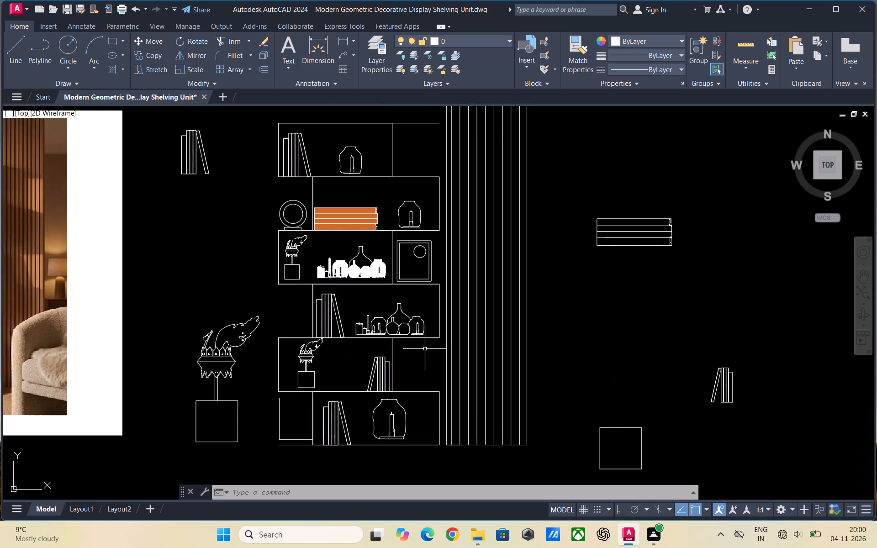
pyautogui.scroll(-1, 424, 349)
pyautogui.scroll(1, 422, 353)
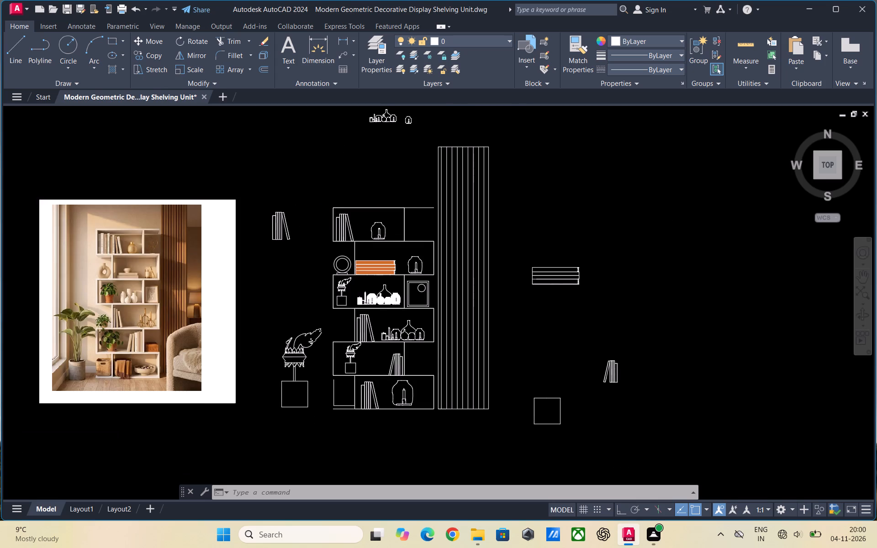
pyautogui.scroll(-1, 412, 357)
pyautogui.scroll(1, 407, 364)
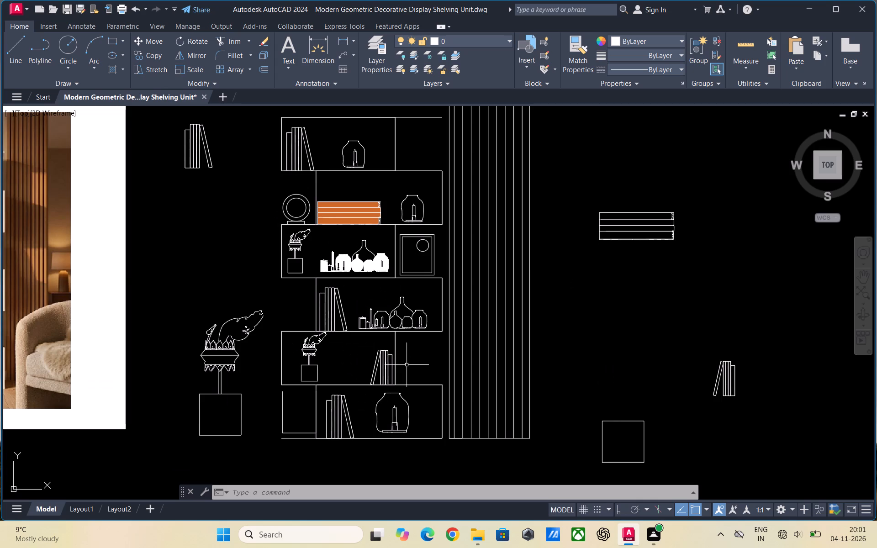
pyautogui.scroll(-1, 407, 365)
pyautogui.scroll(1, 414, 399)
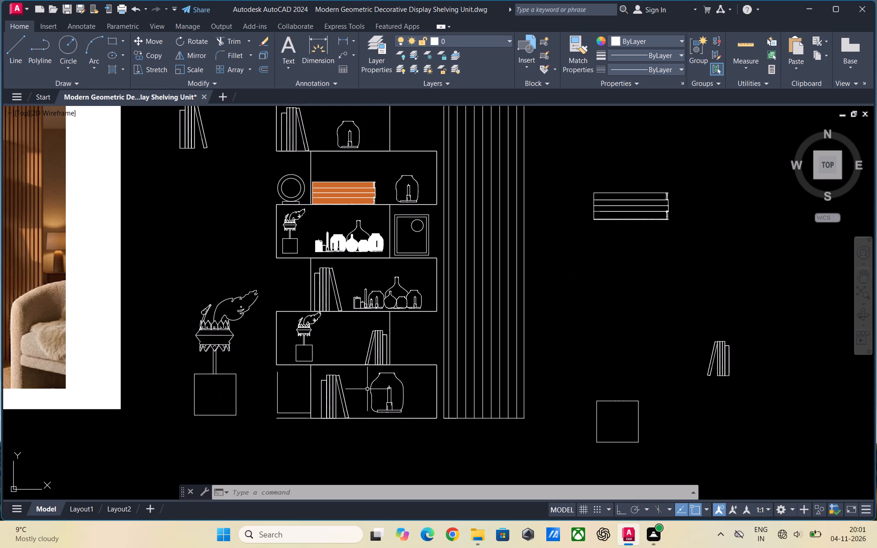
pyautogui.scroll(-1, 368, 389)
pyautogui.scroll(1, 364, 392)
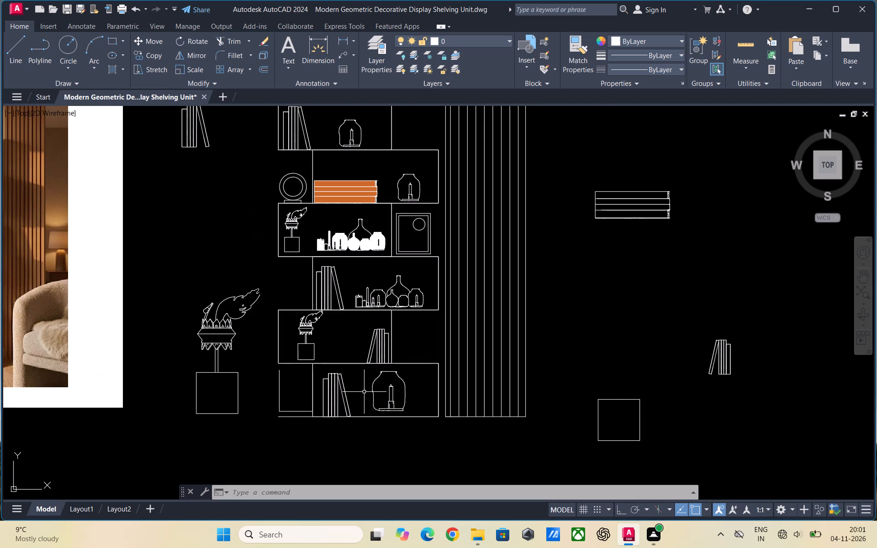
pyautogui.scroll(1, 347, 427)
pyautogui.scroll(1, 429, 368)
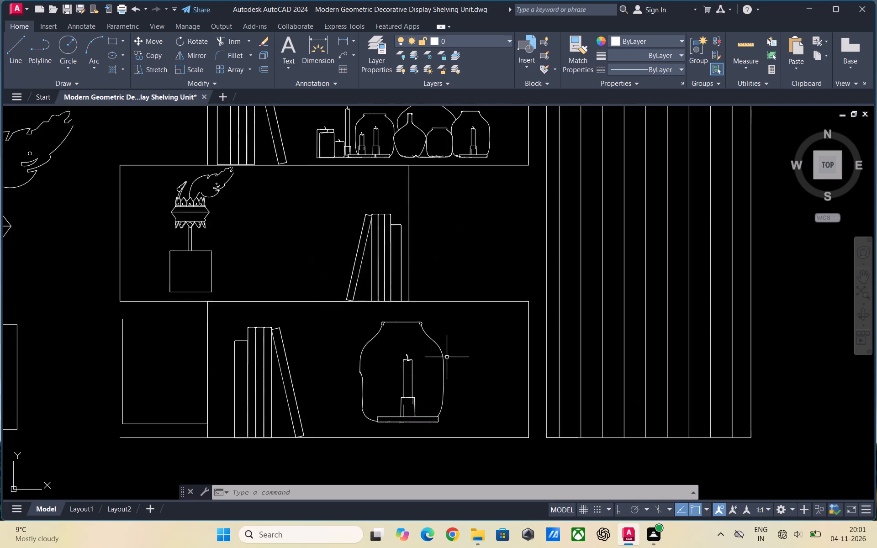
pyautogui.scroll(-3, 453, 352)
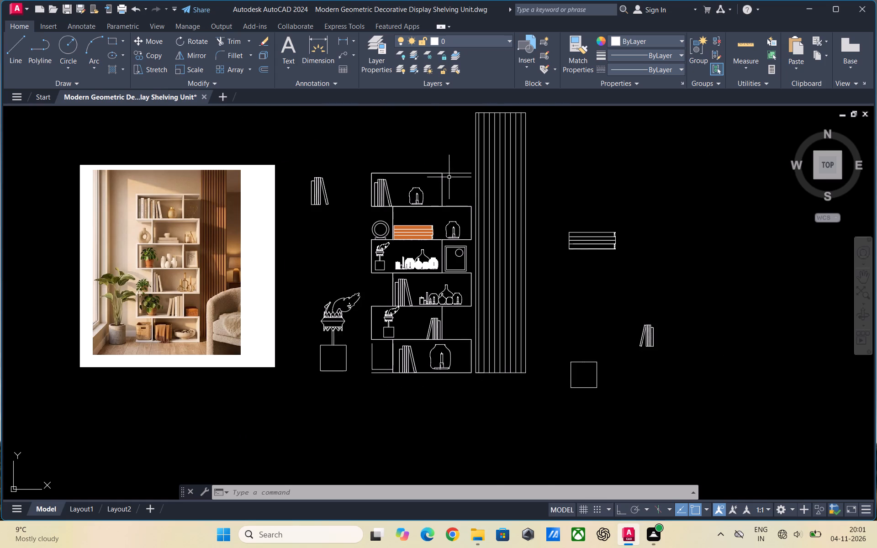
pyautogui.scroll(1, 449, 177)
pyautogui.scroll(-1, 286, 178)
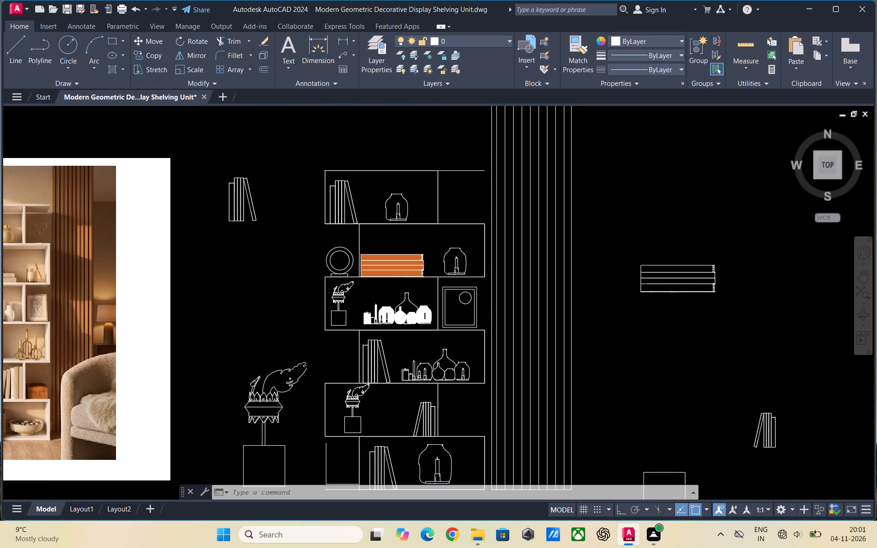
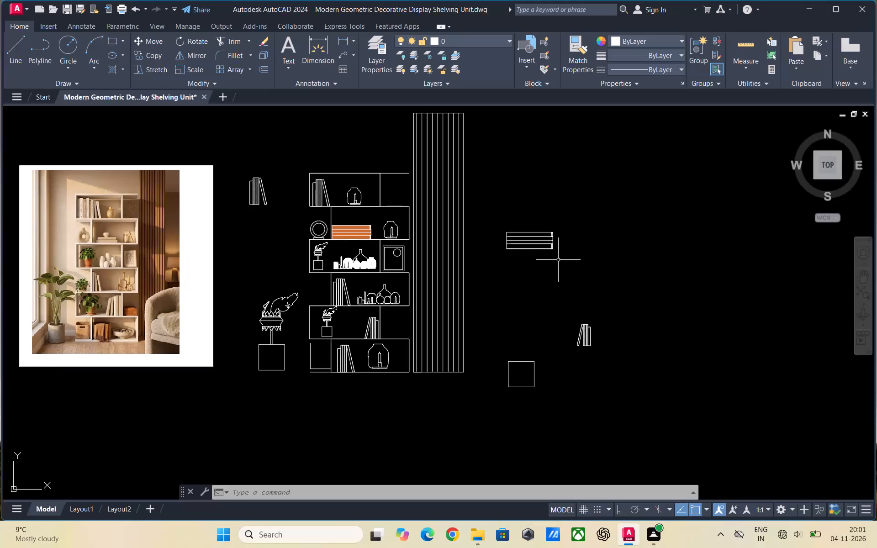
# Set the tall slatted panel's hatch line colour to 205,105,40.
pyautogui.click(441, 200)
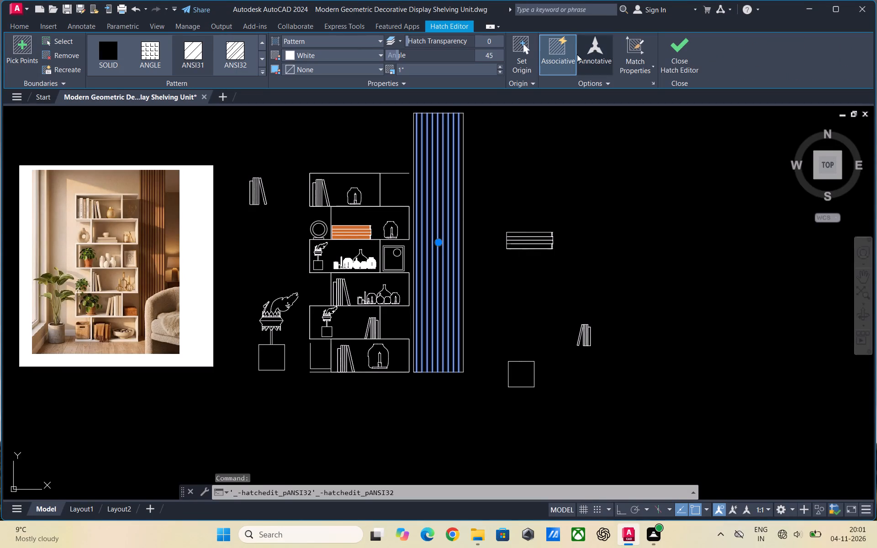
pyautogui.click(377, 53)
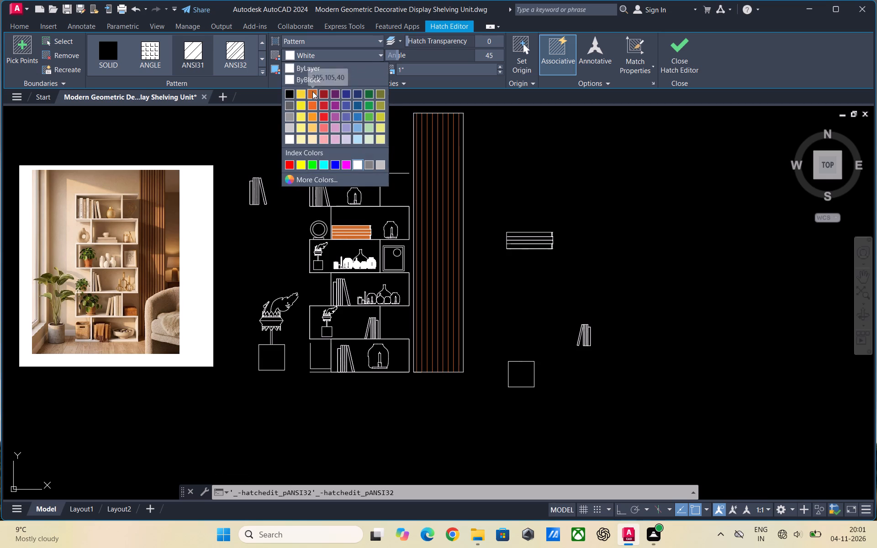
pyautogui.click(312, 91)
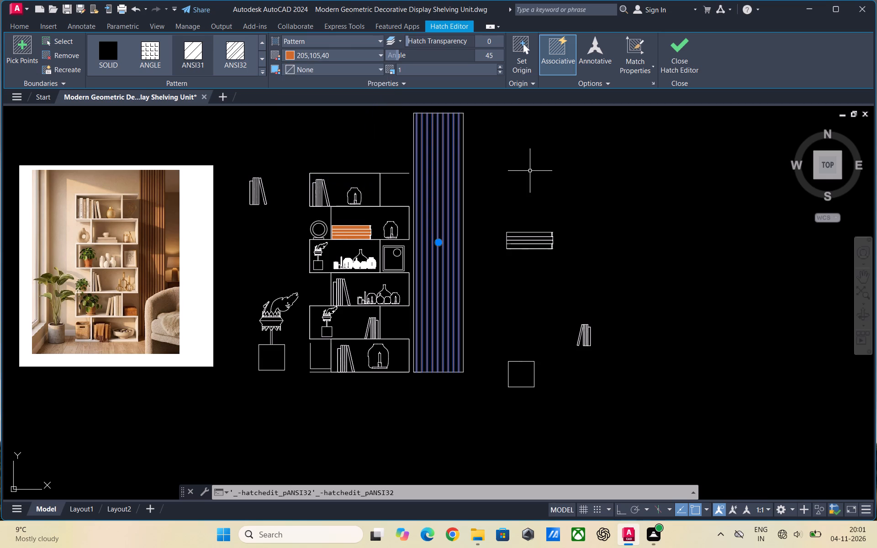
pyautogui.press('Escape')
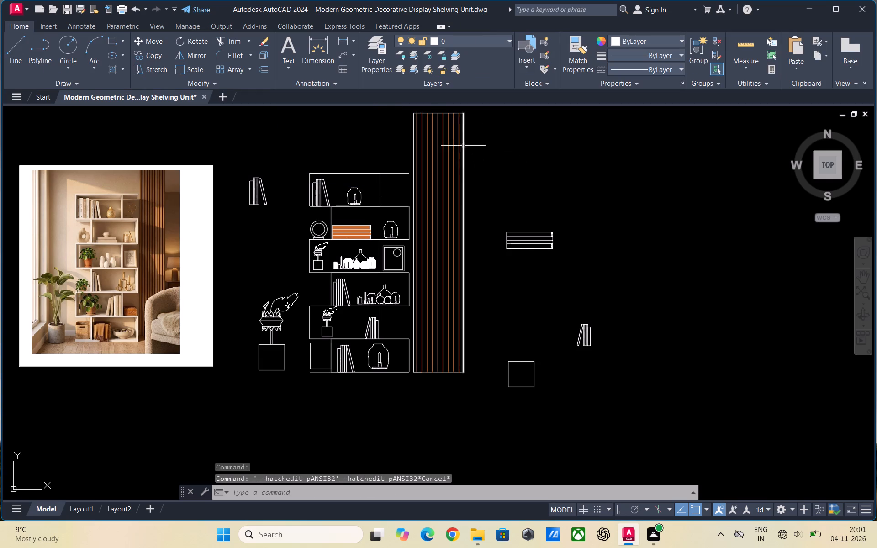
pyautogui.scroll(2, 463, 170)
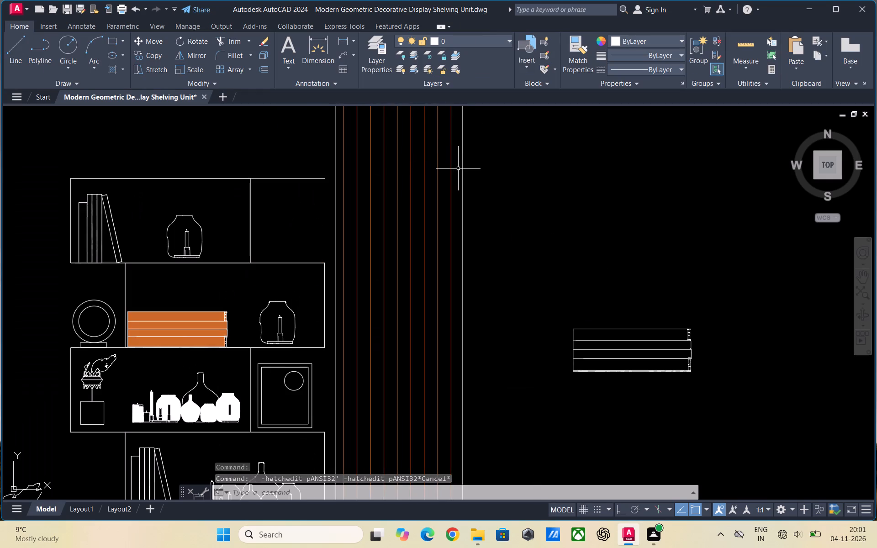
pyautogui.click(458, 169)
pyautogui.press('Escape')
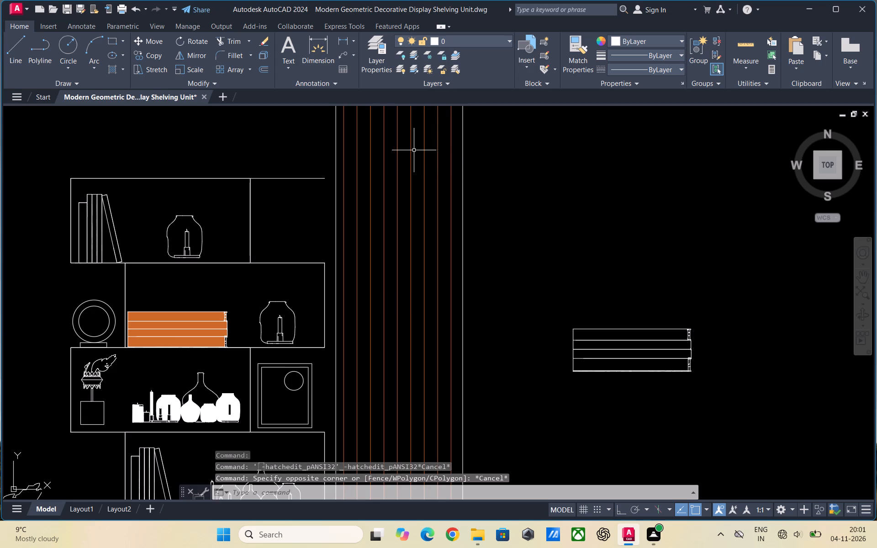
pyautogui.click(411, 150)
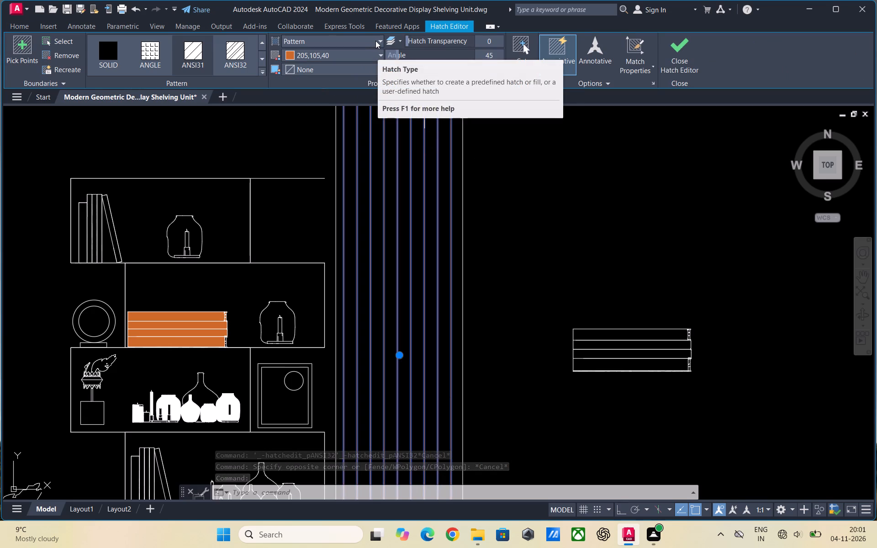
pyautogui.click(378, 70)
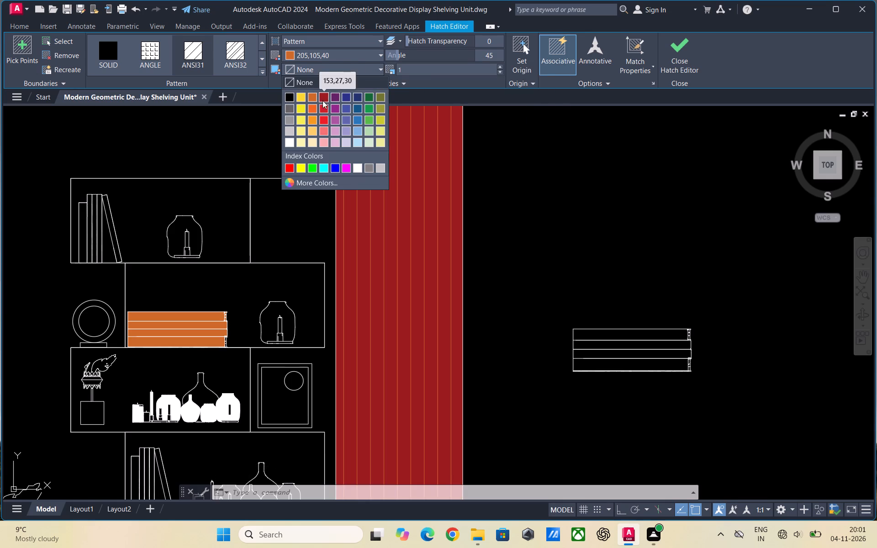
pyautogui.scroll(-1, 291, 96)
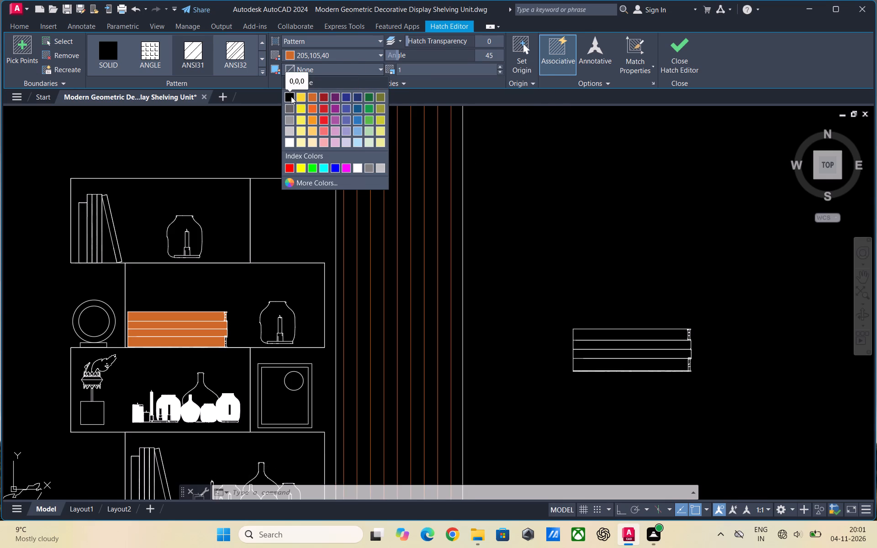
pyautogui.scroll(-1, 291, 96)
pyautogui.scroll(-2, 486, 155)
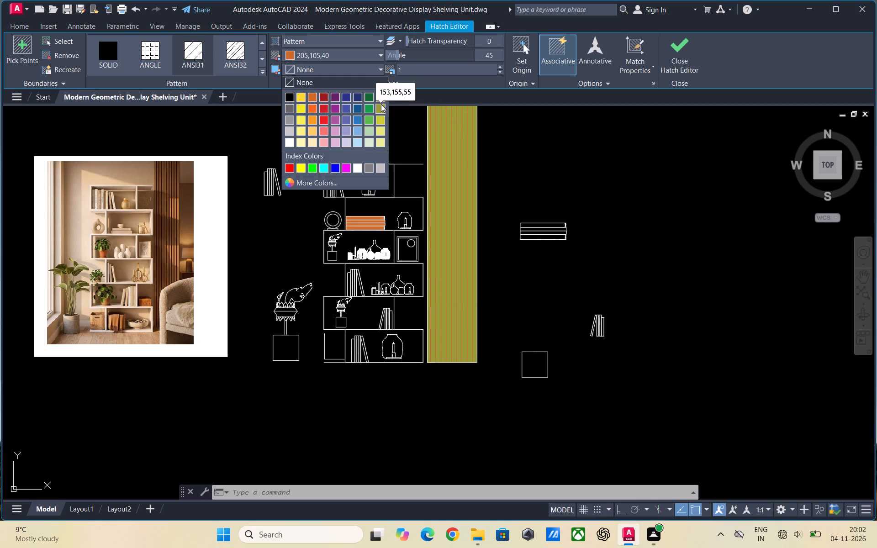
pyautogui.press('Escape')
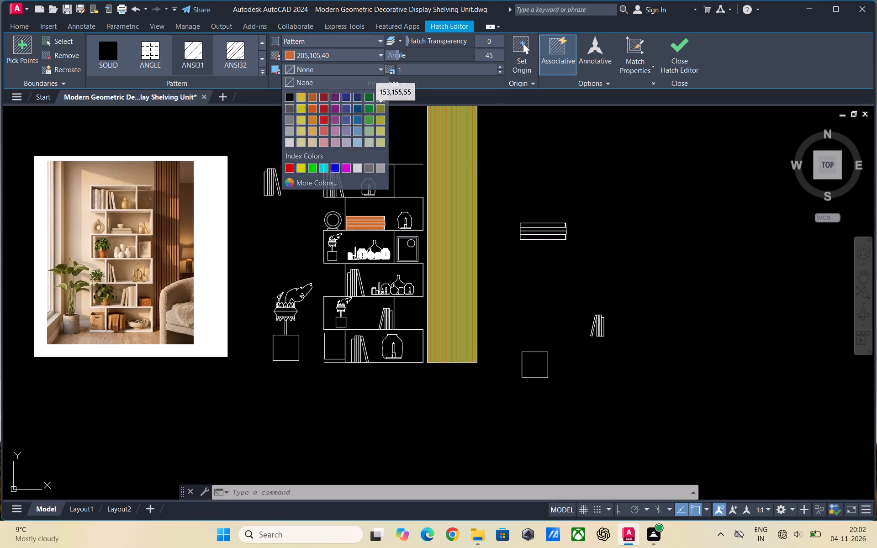
# Set the tall slatted panel's hatch line colour to black (0,0,0).
pyautogui.click(375, 56)
pyautogui.click(286, 93)
pyautogui.press('Escape')
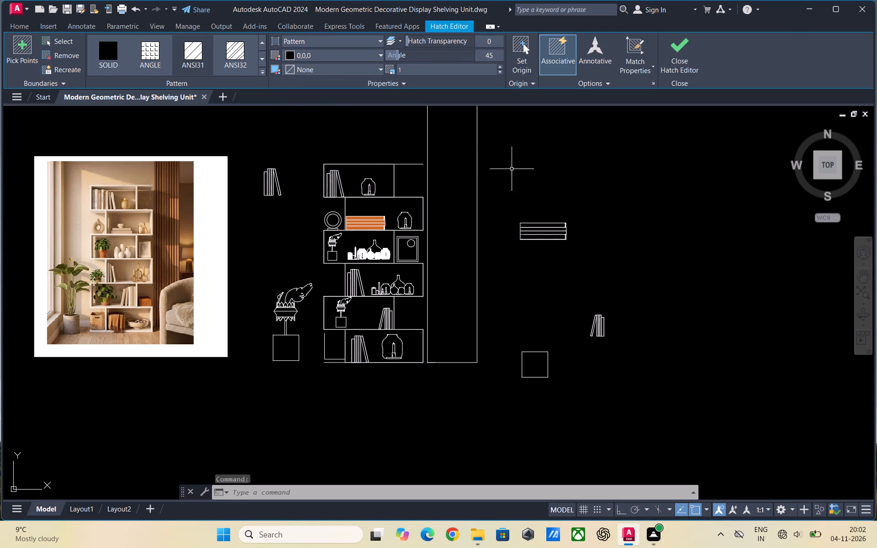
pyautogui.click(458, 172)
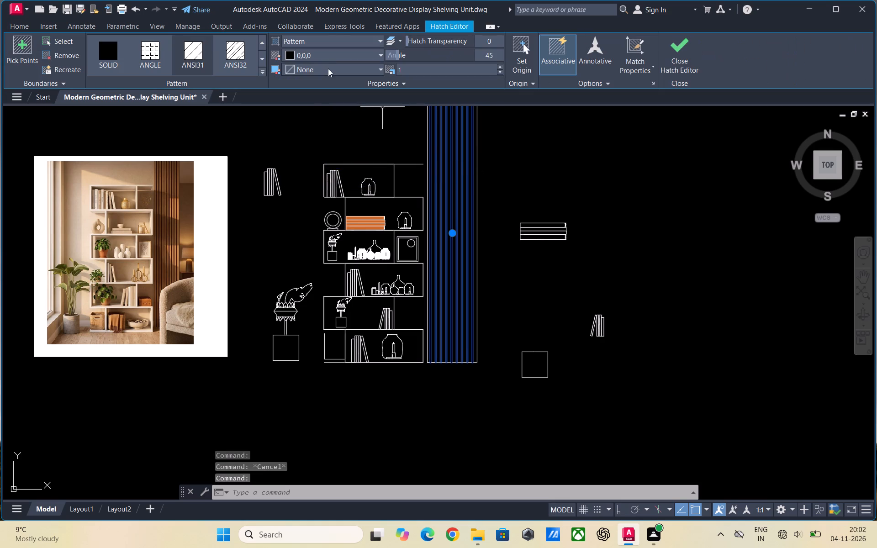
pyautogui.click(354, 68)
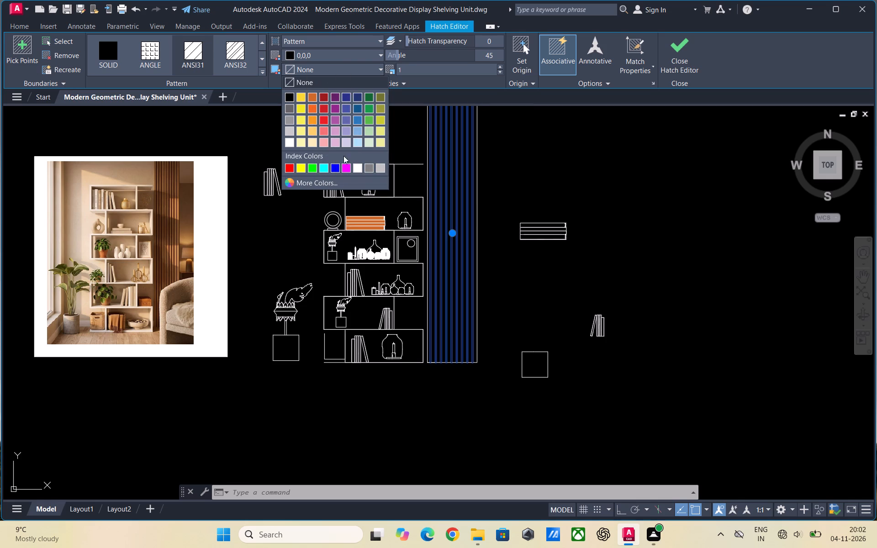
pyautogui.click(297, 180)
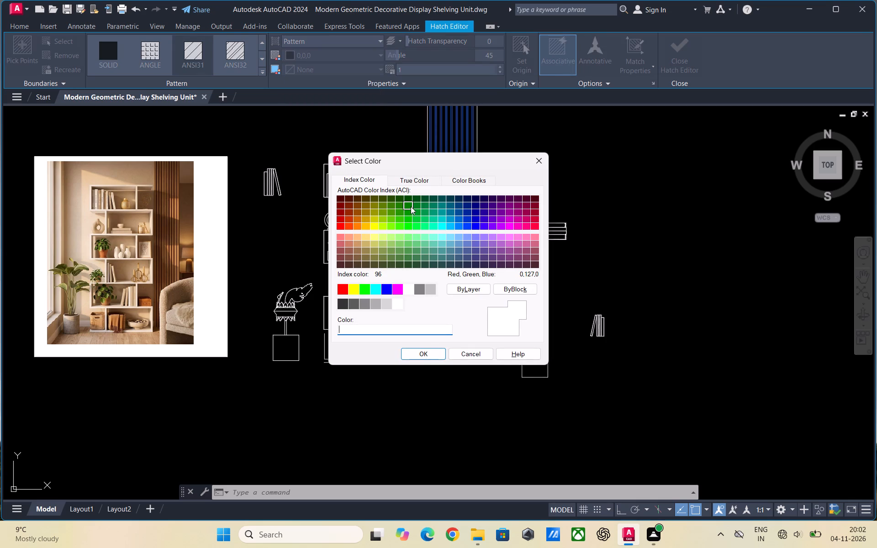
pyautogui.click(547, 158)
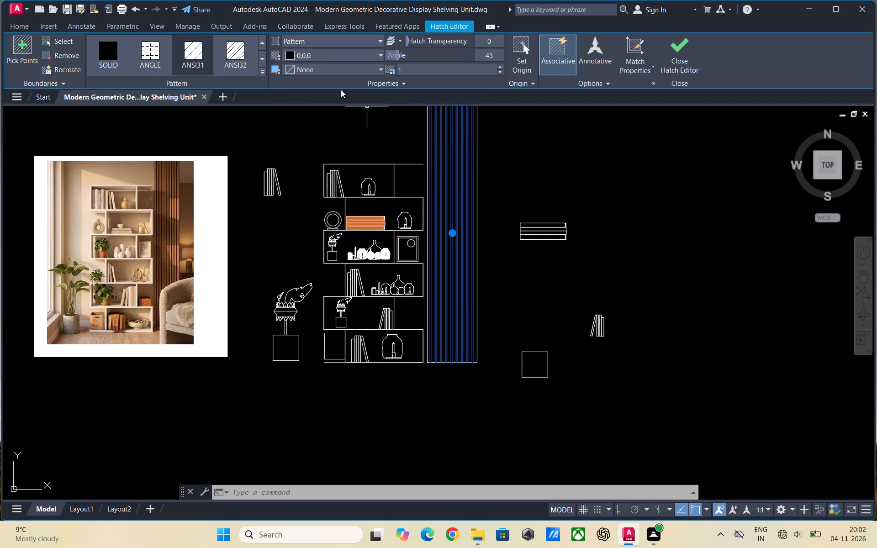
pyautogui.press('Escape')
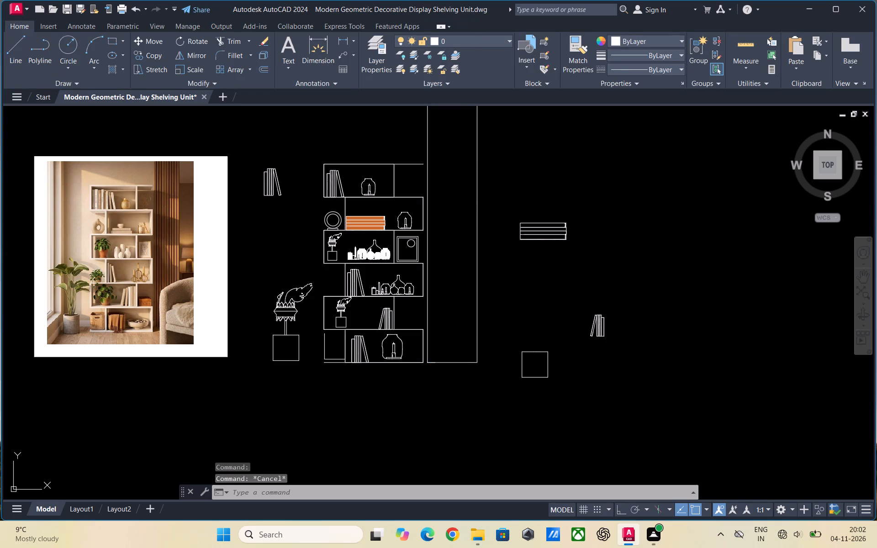
# Browse the index colours and the DIC COLOR GUIDE(R) book for a background colour for the slatted panel's hatch.
pyautogui.click(447, 199)
pyautogui.click(370, 70)
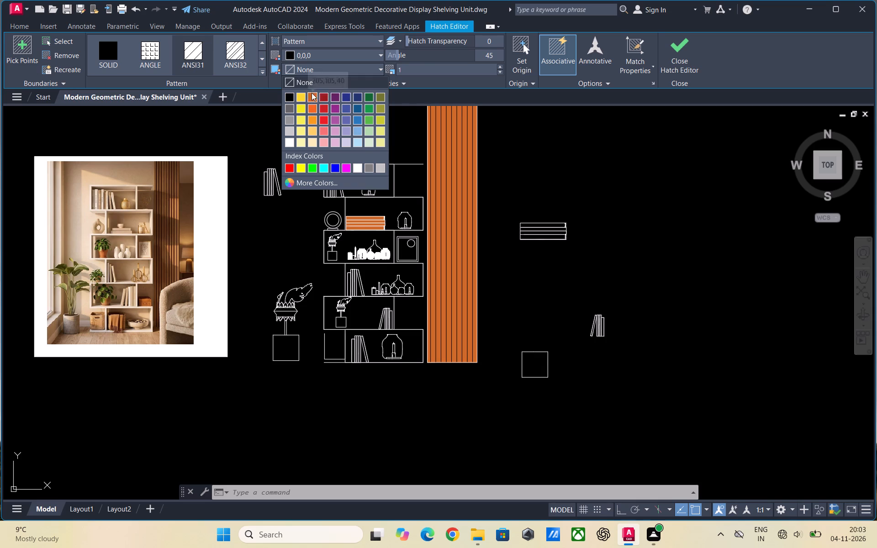
pyautogui.click(289, 177)
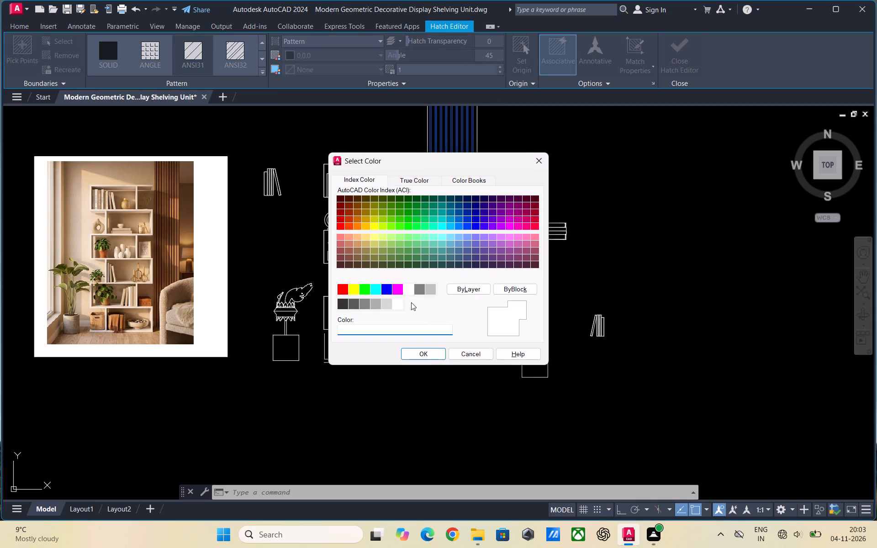
pyautogui.click(408, 175)
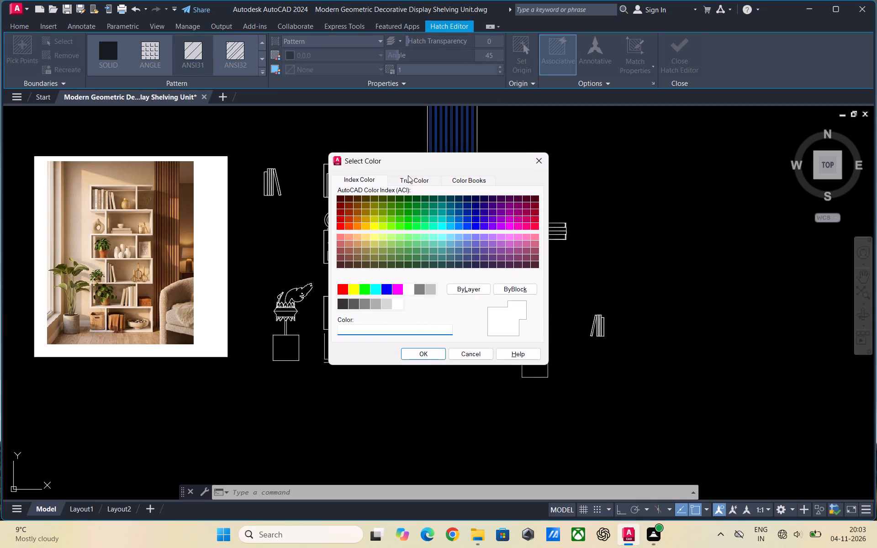
pyautogui.click(408, 179)
pyautogui.click(455, 179)
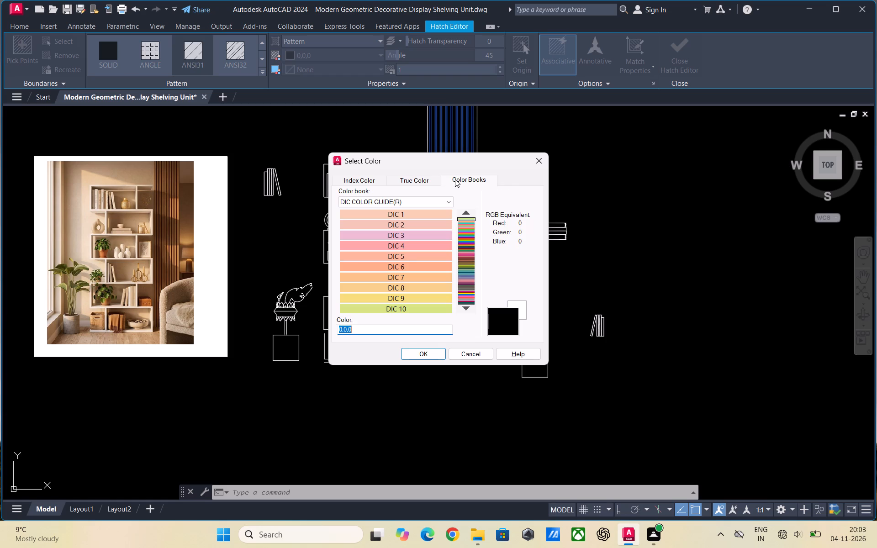
pyautogui.click(432, 246)
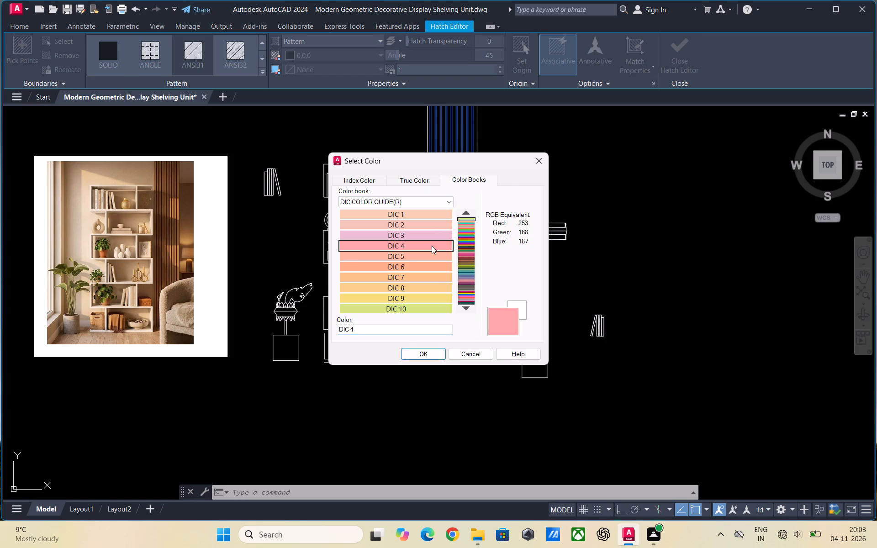
pyautogui.scroll(-3, 432, 262)
pyautogui.click(467, 280)
pyautogui.click(467, 283)
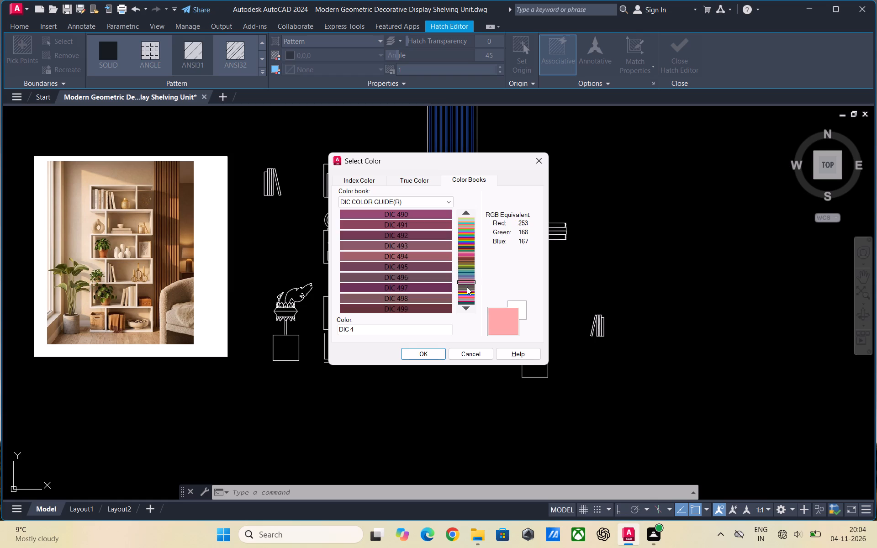
pyautogui.click(467, 287)
pyautogui.click(468, 295)
pyautogui.click(468, 292)
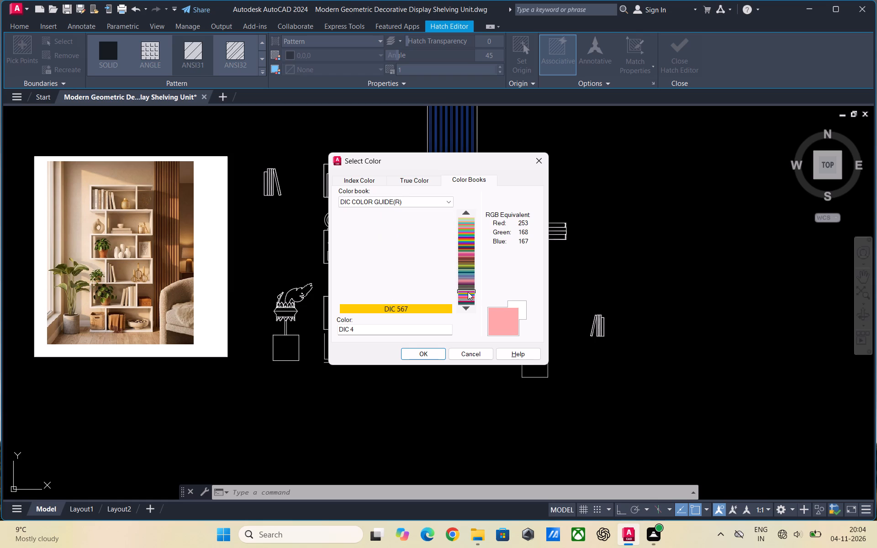
pyautogui.click(462, 230)
pyautogui.click(463, 226)
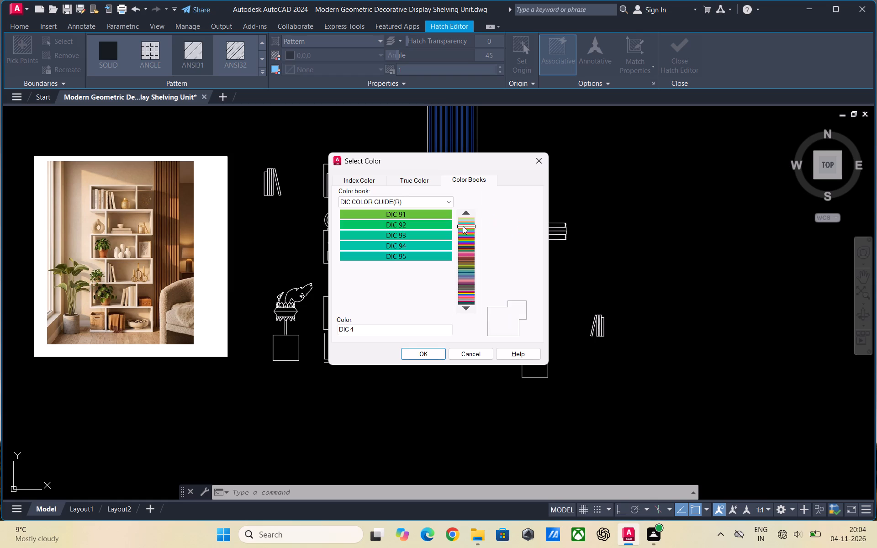
pyautogui.click(464, 222)
pyautogui.click(464, 221)
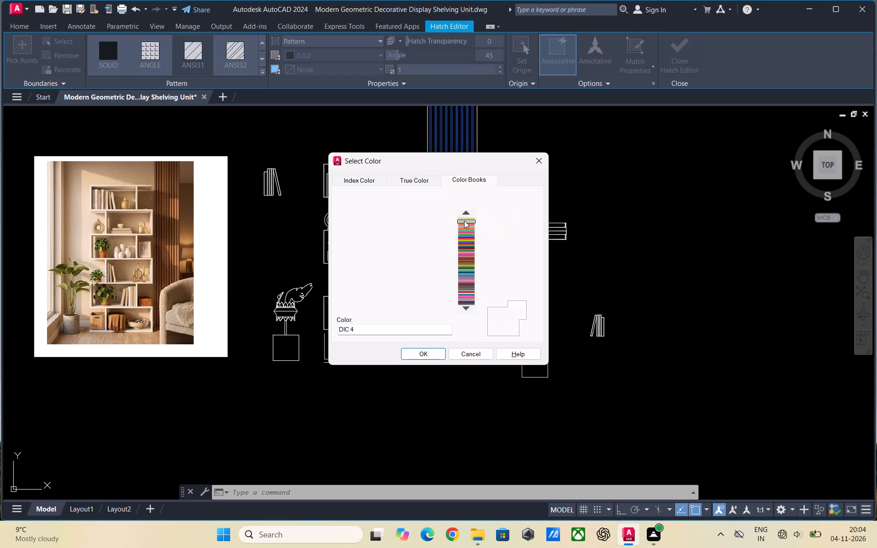
pyautogui.click(368, 178)
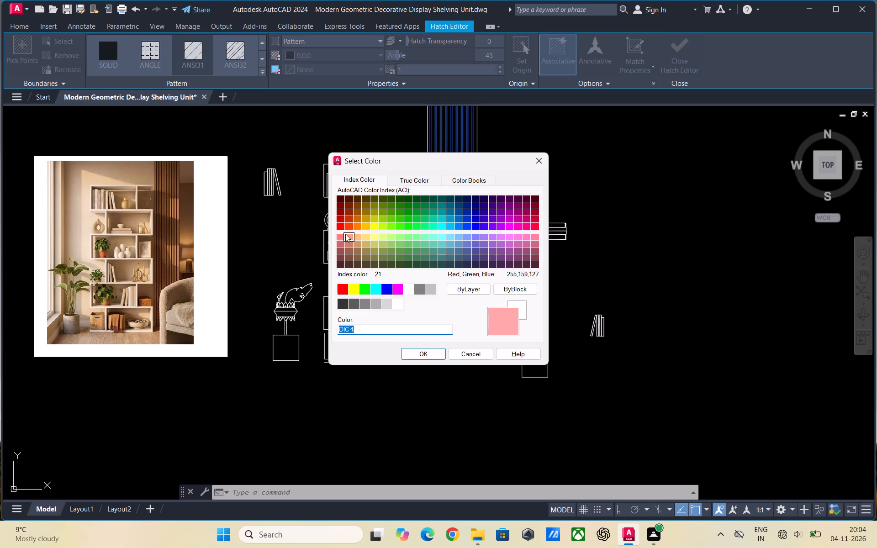
pyautogui.click(351, 181)
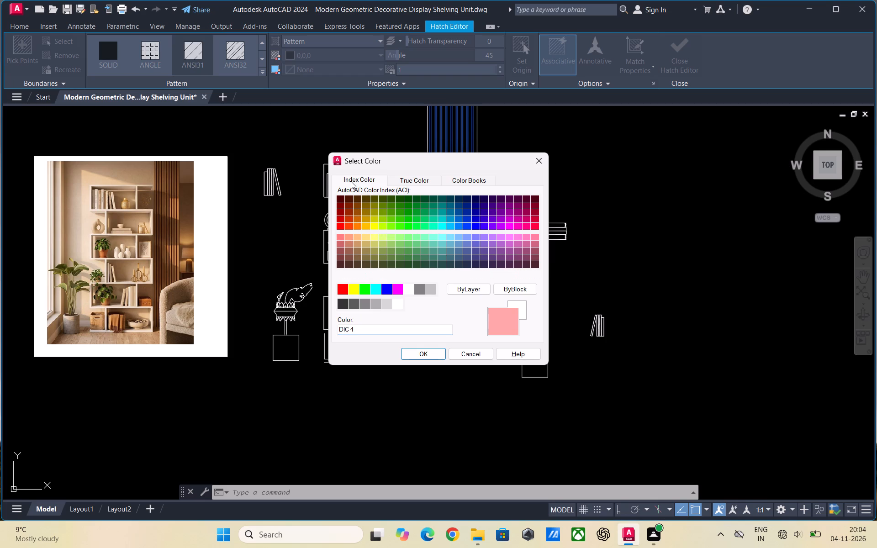
pyautogui.click(350, 179)
pyautogui.click(540, 165)
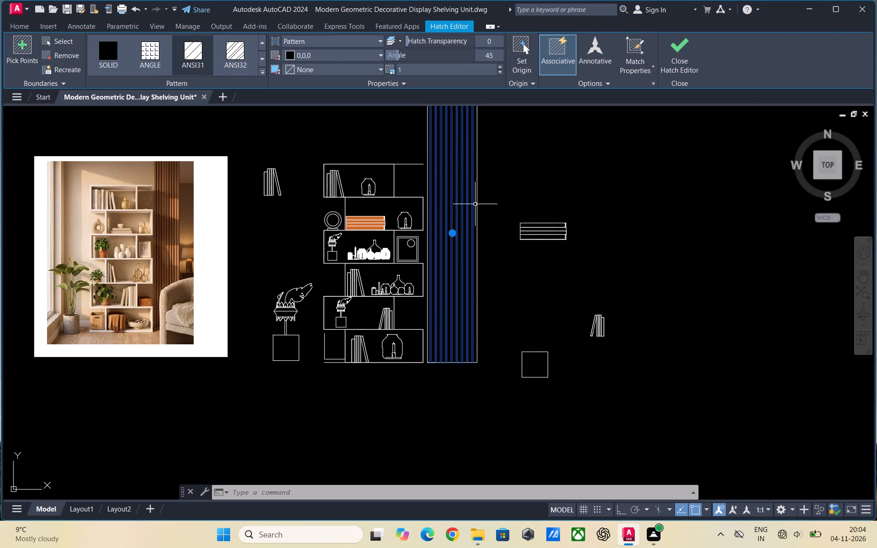
pyautogui.press('Escape')
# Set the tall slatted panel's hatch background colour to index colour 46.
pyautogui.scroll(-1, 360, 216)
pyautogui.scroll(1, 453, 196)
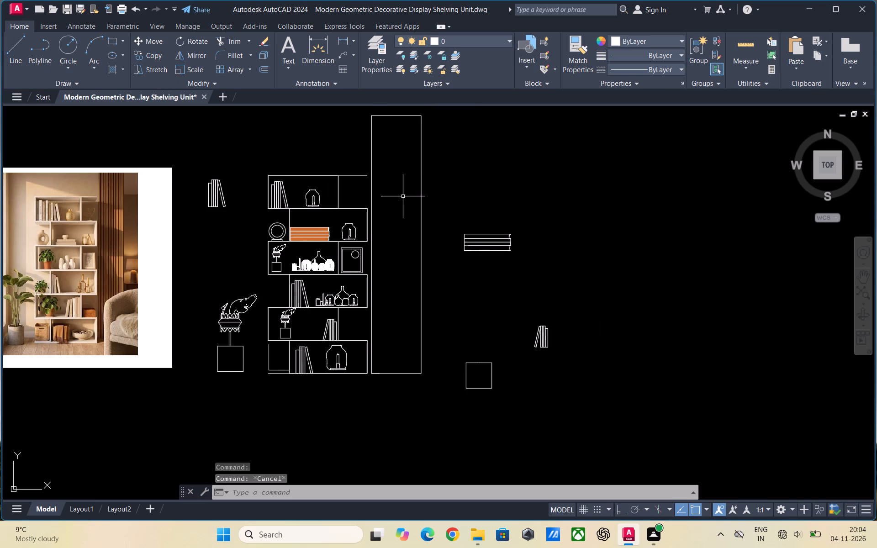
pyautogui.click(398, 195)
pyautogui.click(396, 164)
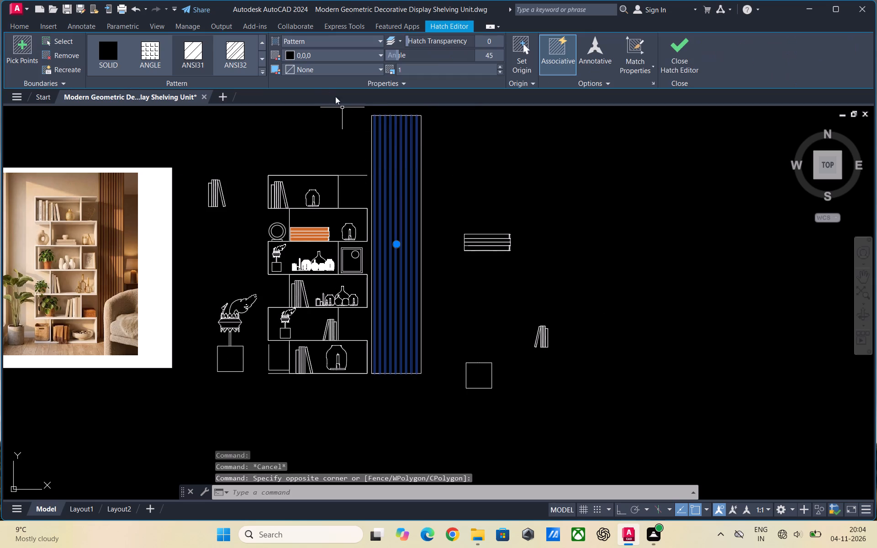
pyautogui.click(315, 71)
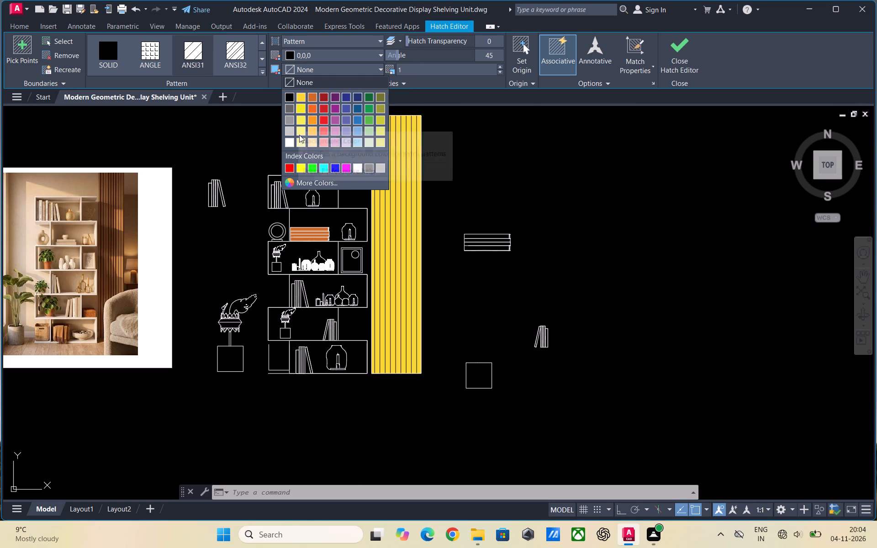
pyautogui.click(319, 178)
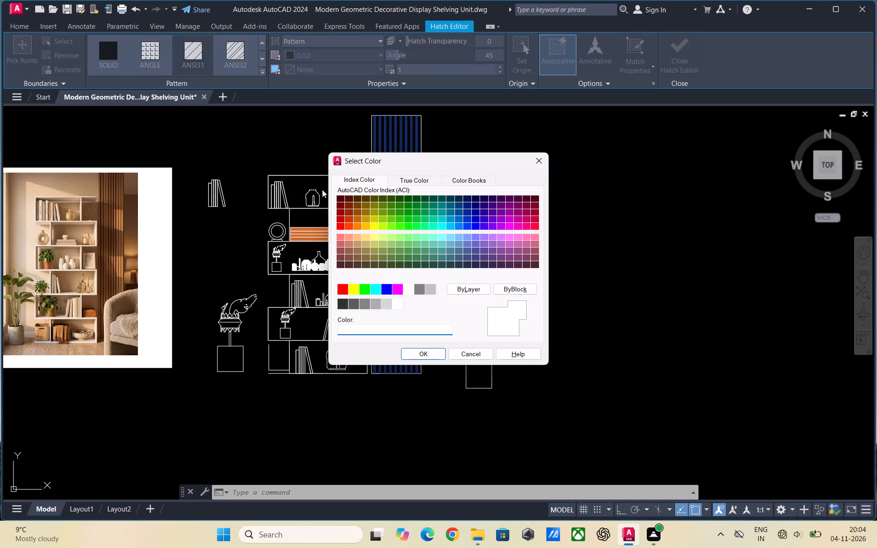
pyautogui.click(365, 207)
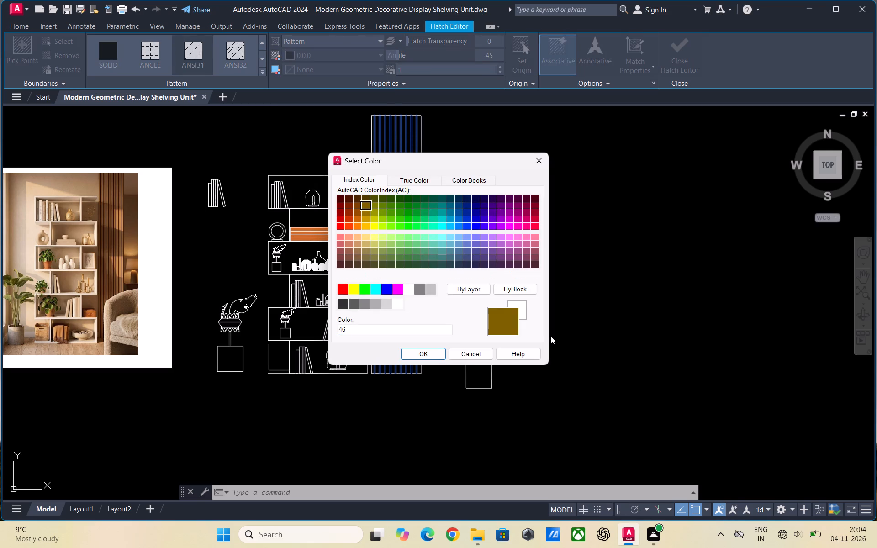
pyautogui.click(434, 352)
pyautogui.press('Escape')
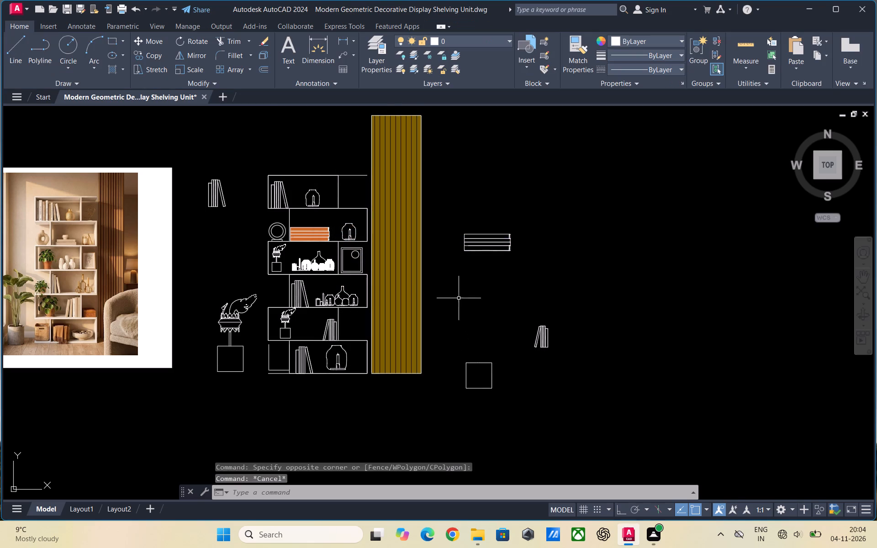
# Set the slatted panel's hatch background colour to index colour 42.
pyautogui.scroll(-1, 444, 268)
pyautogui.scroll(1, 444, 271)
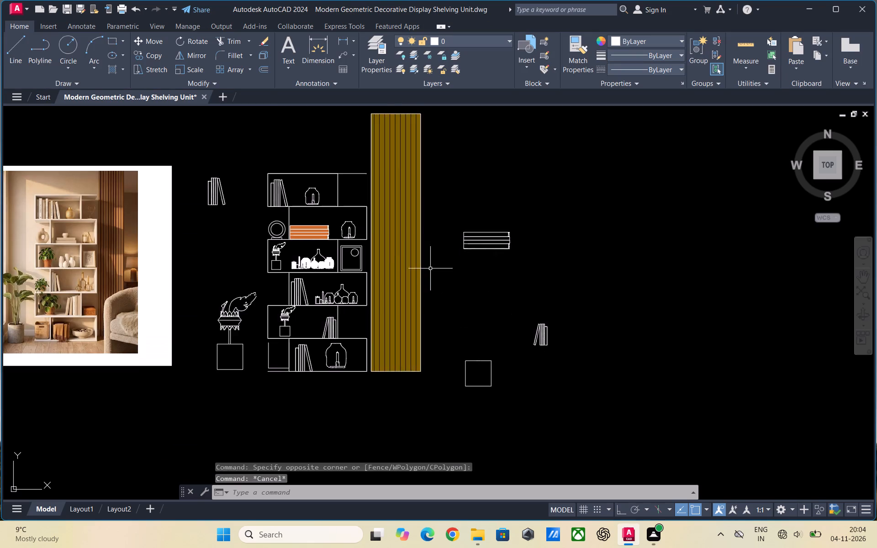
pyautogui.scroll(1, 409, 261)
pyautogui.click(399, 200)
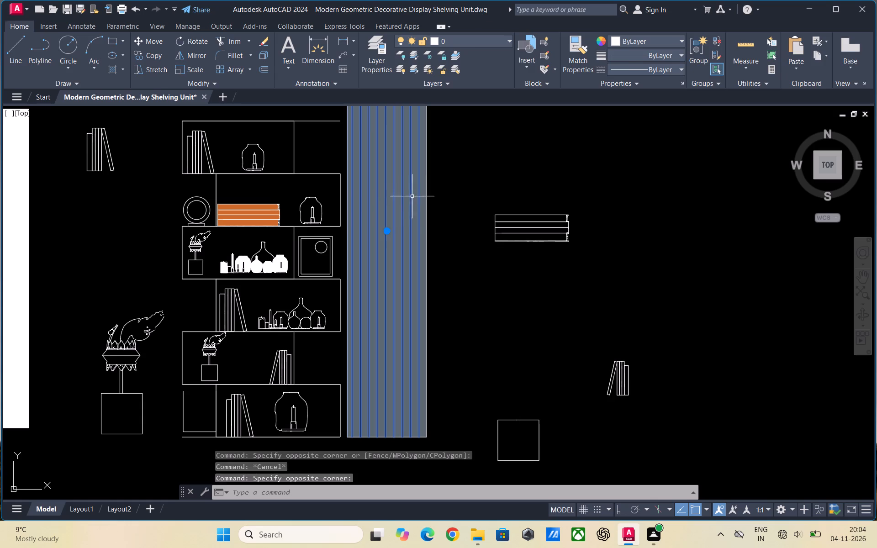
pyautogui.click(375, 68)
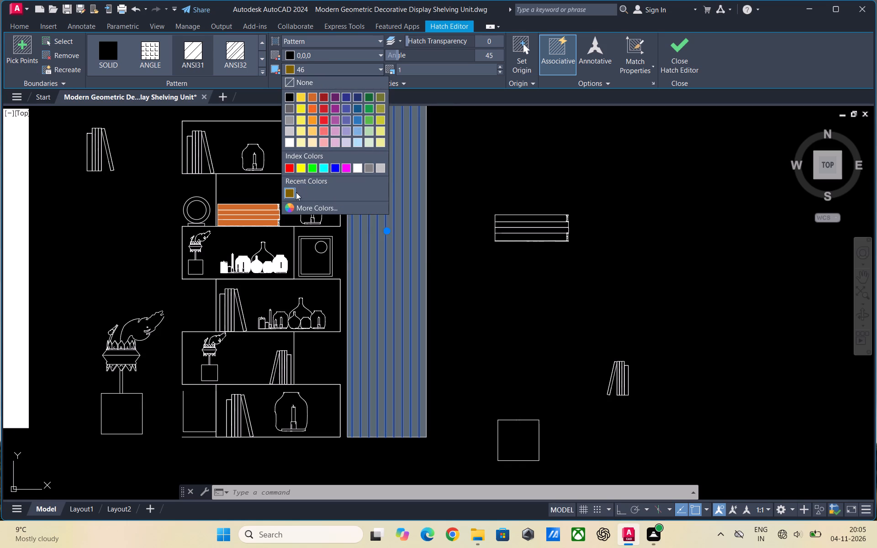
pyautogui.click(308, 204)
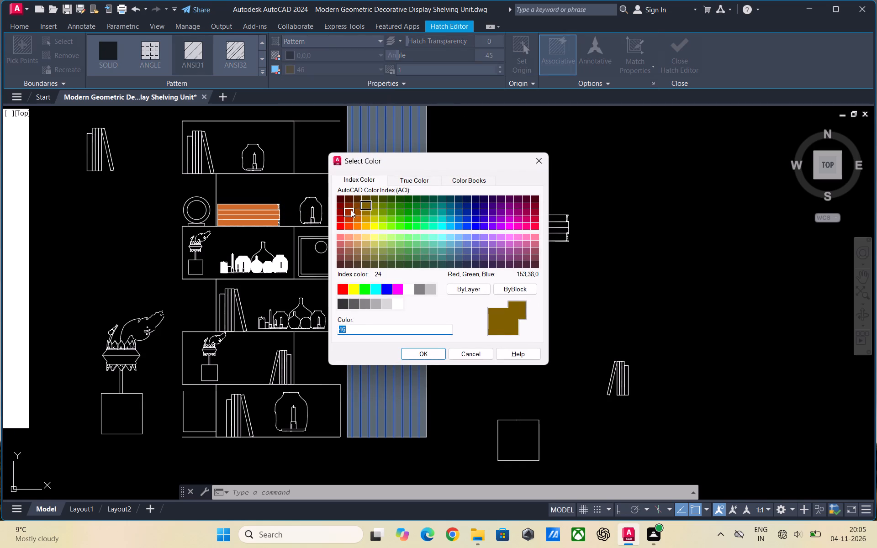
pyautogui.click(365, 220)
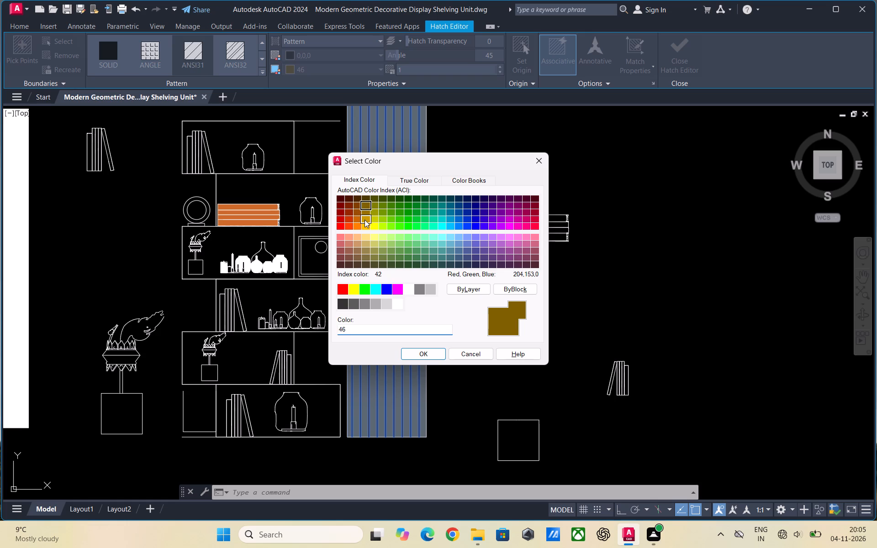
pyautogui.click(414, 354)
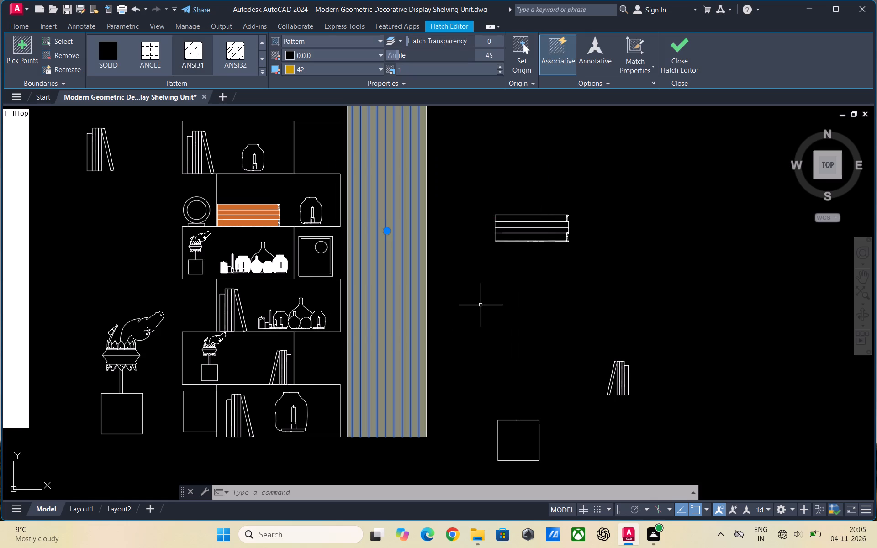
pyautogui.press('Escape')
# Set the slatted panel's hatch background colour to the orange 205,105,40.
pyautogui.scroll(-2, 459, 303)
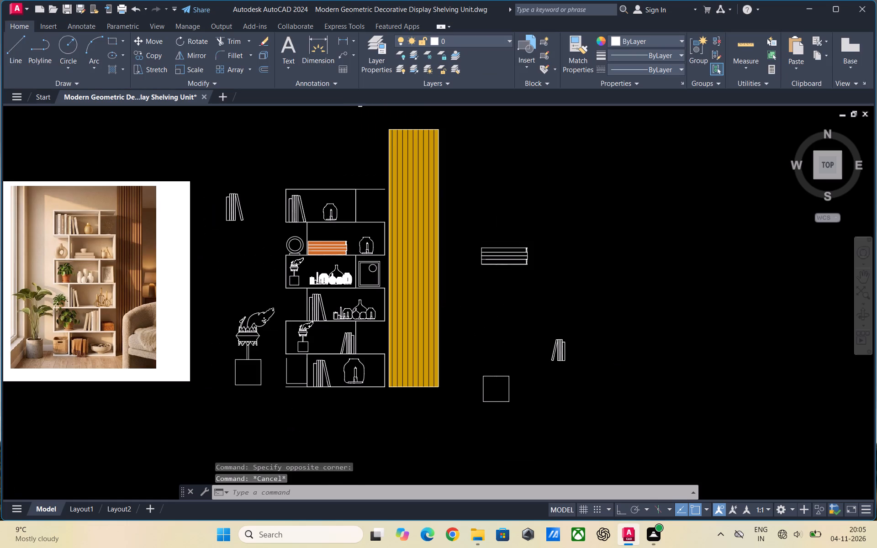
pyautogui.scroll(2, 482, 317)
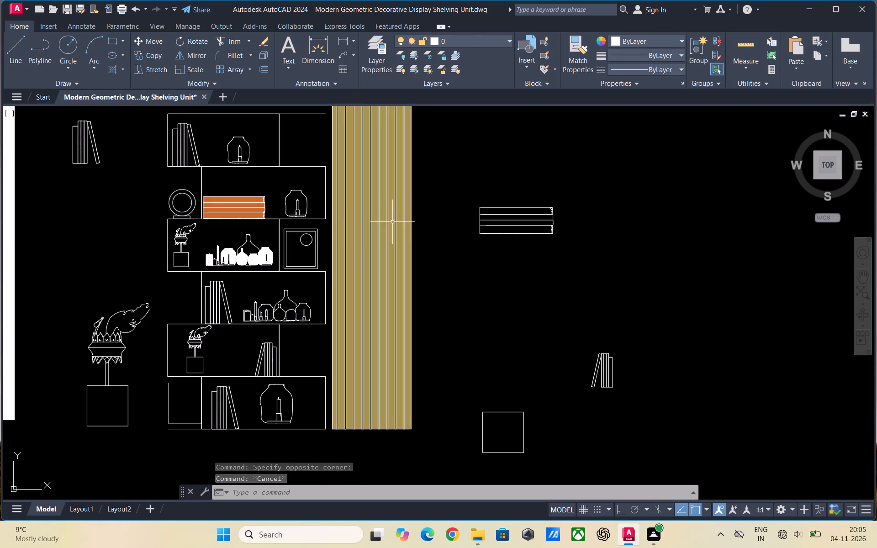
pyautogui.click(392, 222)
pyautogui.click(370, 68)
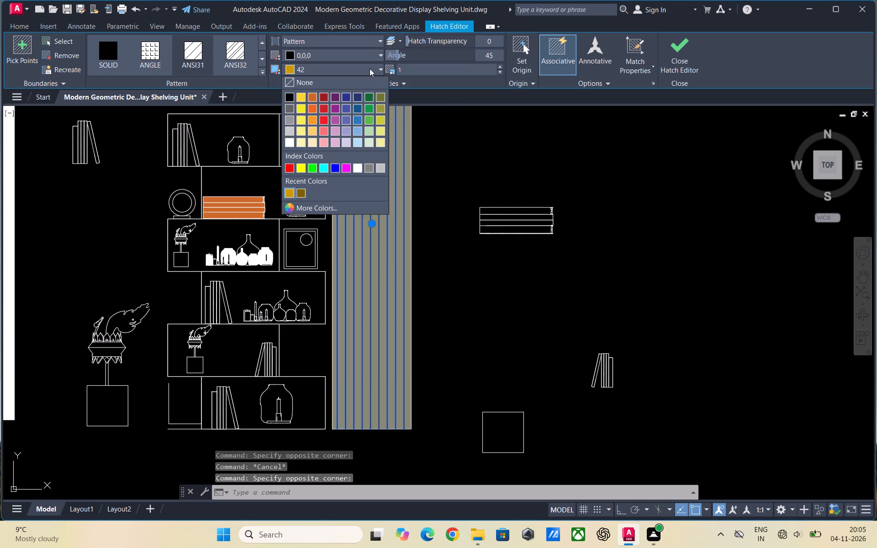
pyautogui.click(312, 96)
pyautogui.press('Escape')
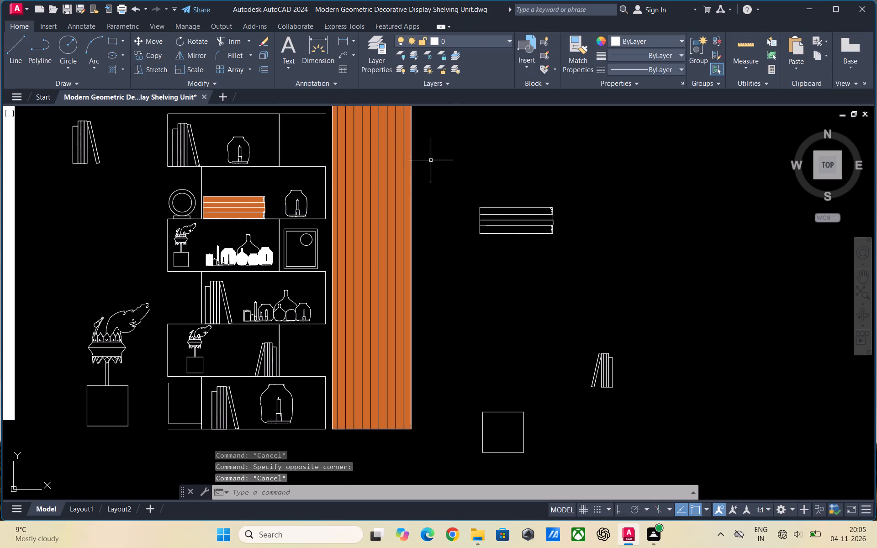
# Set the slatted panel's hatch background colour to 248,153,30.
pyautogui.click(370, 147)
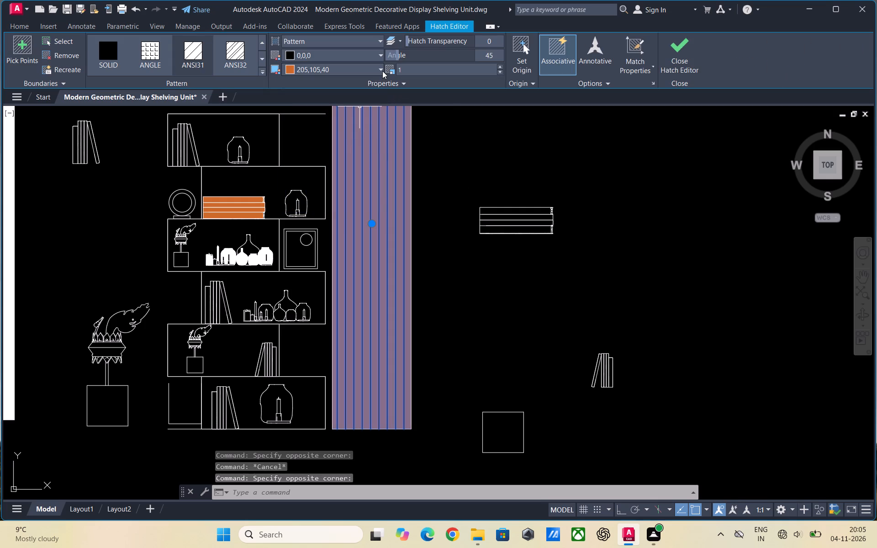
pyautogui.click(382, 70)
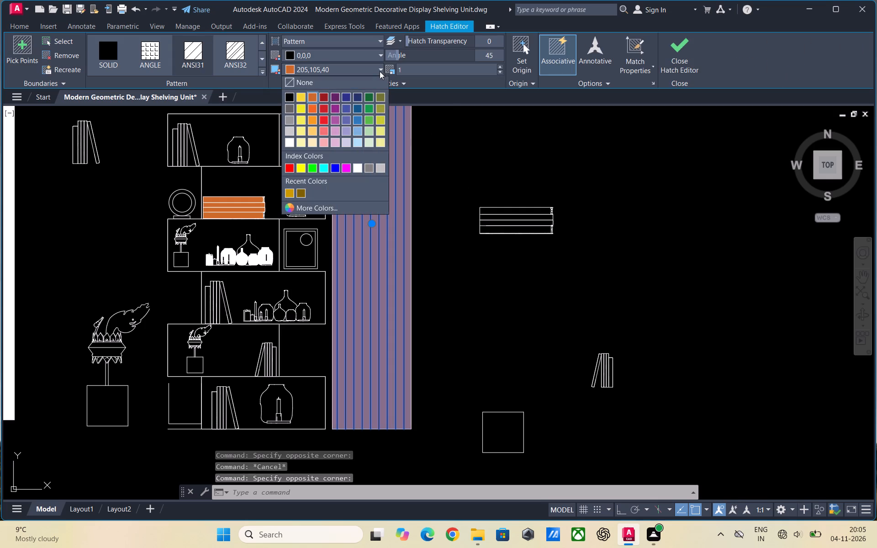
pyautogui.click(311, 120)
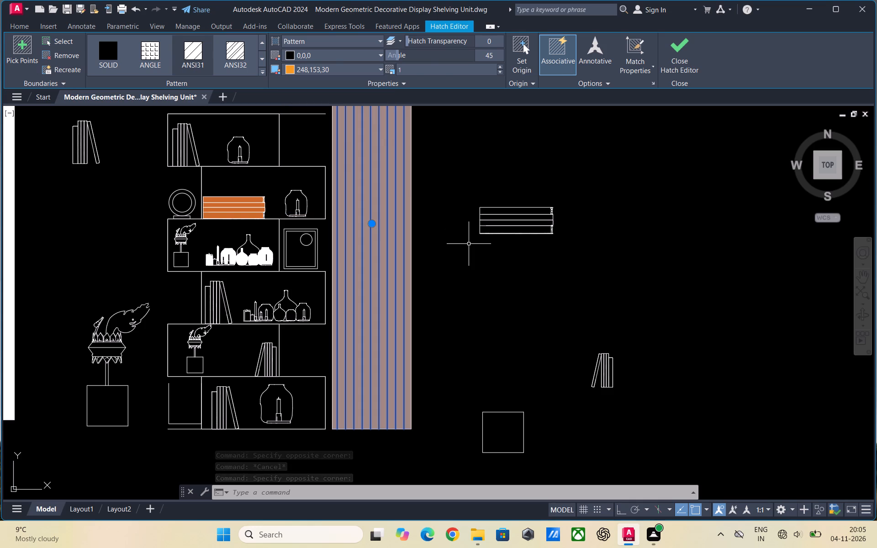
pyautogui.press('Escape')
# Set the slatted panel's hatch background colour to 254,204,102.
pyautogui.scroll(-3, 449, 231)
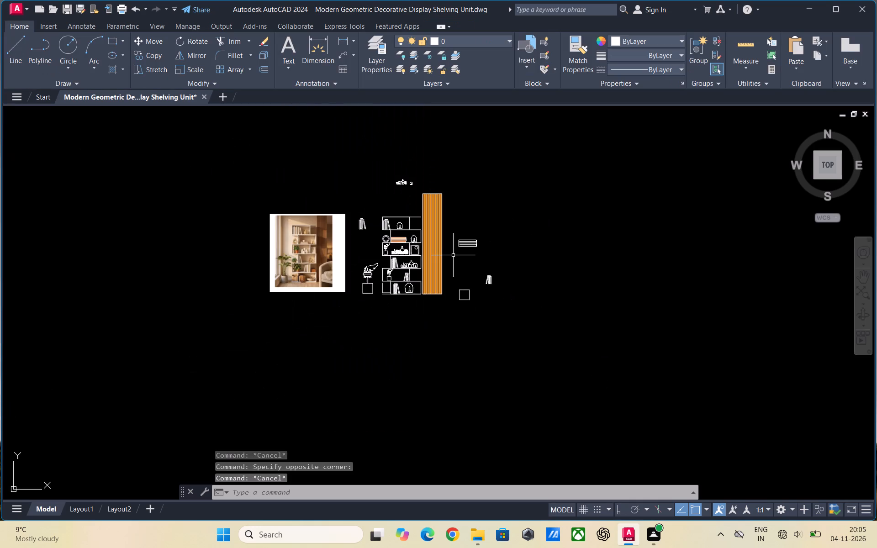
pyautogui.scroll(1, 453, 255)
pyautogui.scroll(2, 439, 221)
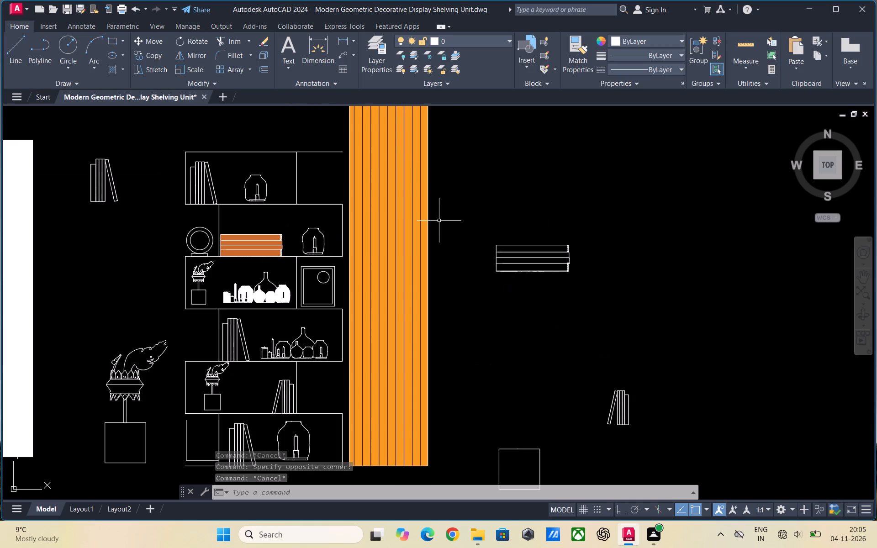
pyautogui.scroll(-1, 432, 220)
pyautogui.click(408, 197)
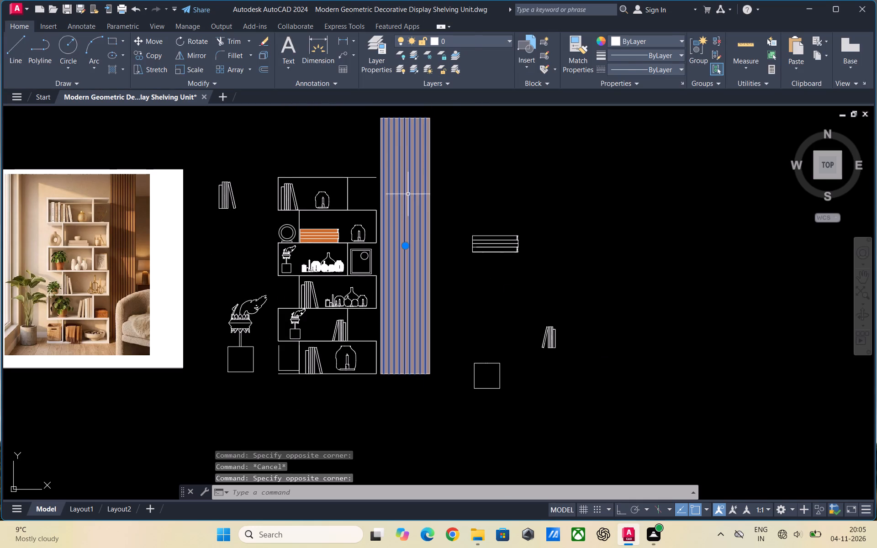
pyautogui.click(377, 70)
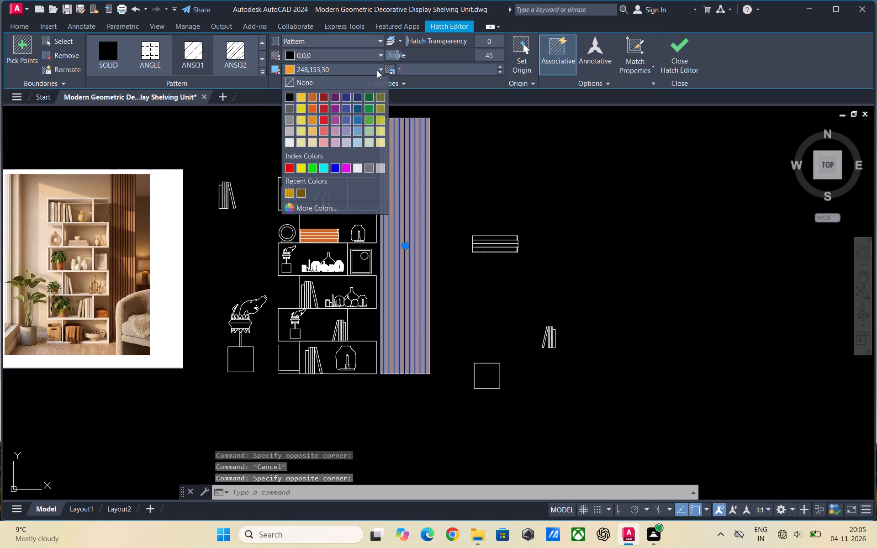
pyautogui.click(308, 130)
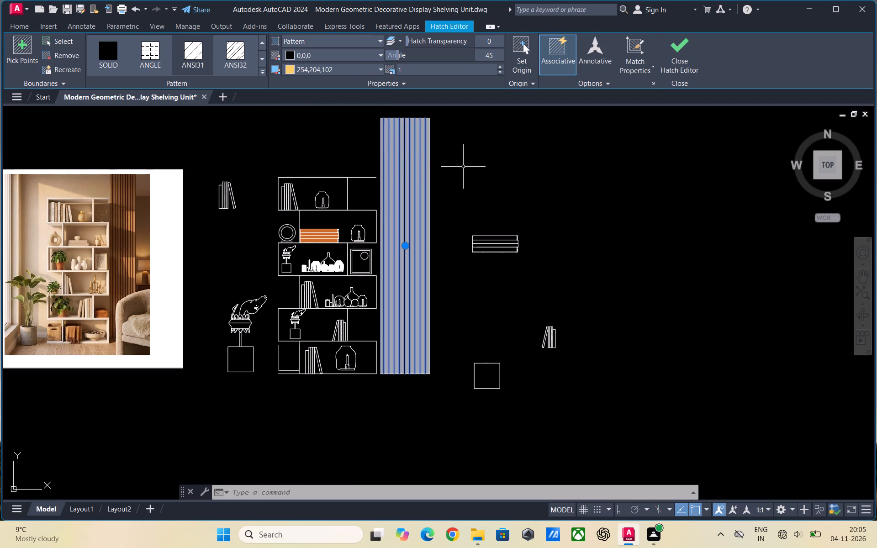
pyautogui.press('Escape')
# Lower the luminance of the slatted panel's hatch background to get the brown true colour 178,119,1.
pyautogui.scroll(-1, 465, 167)
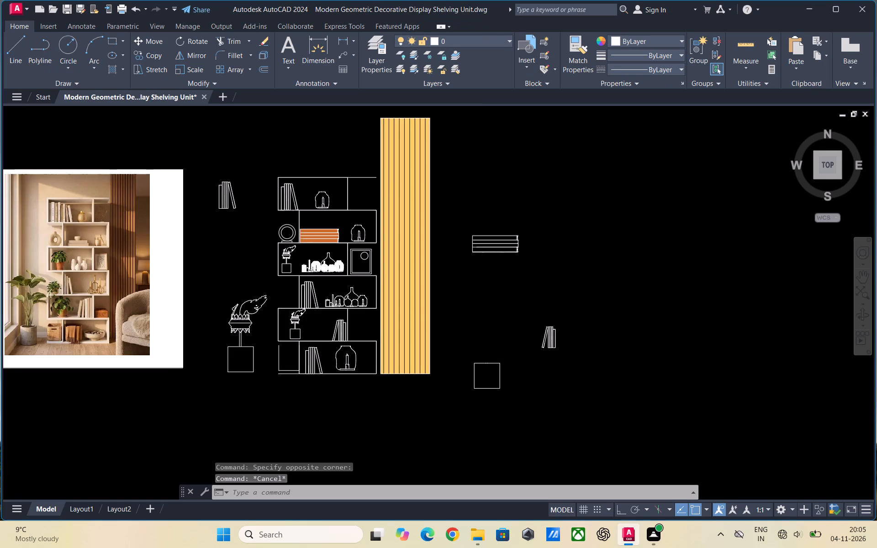
pyautogui.click(431, 161)
pyautogui.scroll(2, 438, 163)
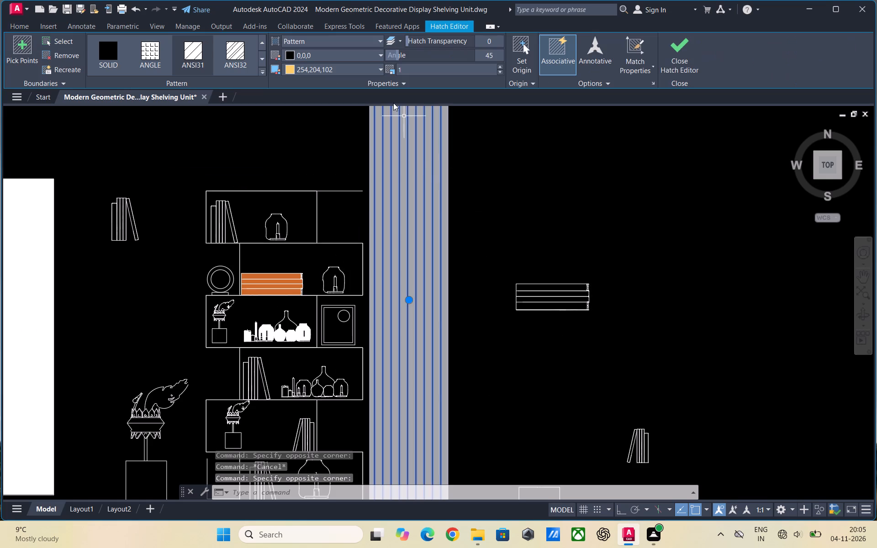
pyautogui.click(377, 71)
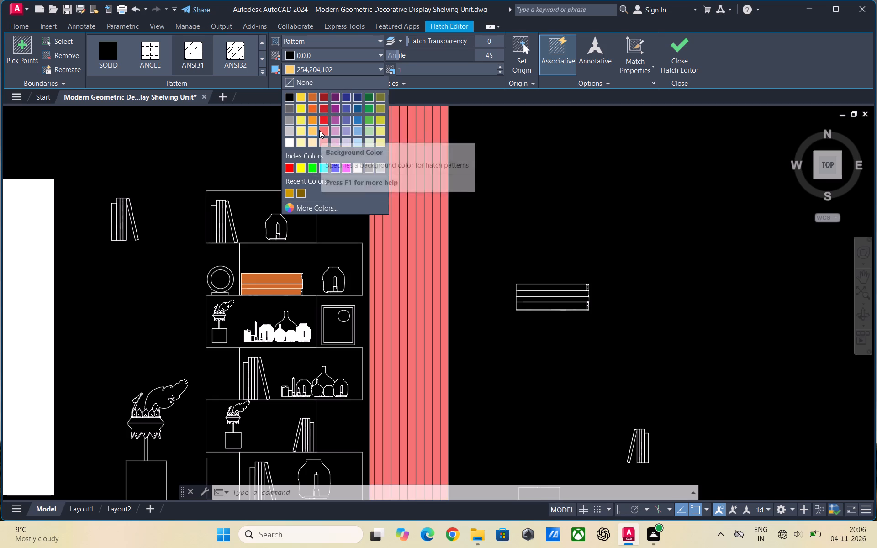
pyautogui.click(378, 69)
pyautogui.click(378, 69)
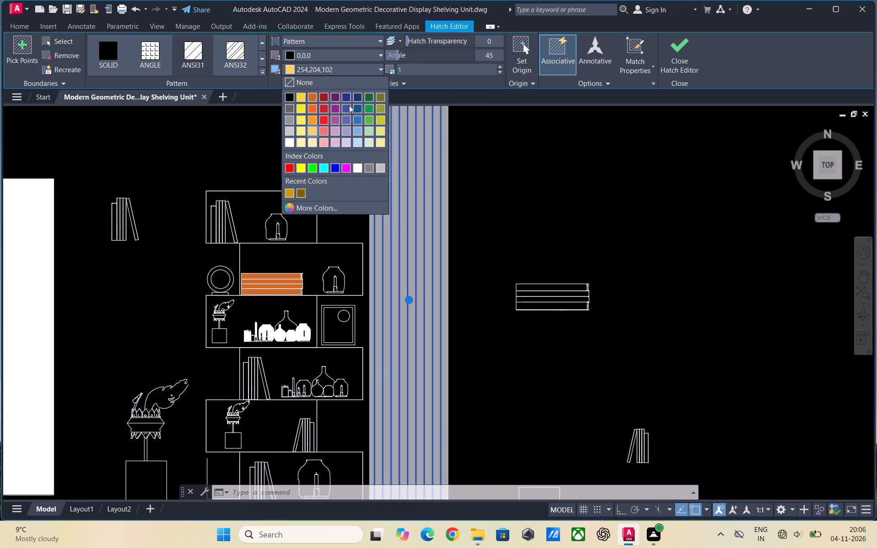
pyautogui.click(316, 204)
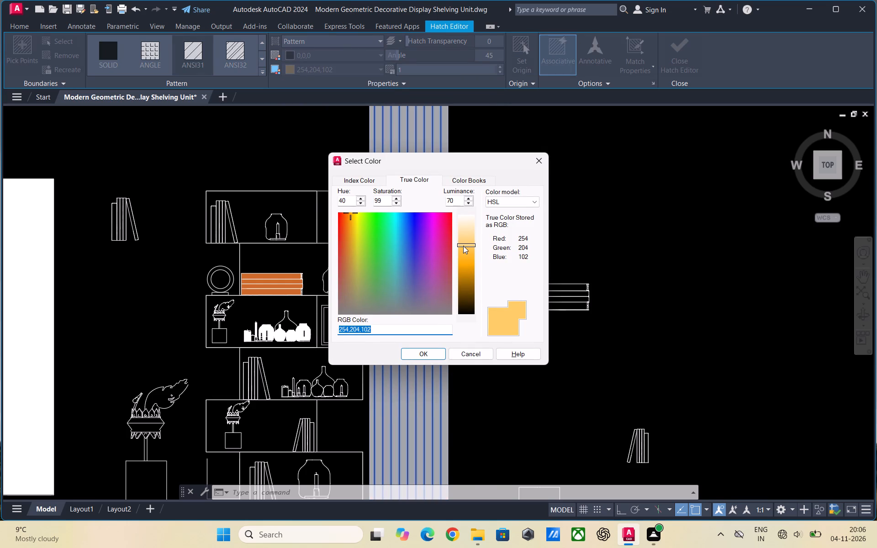
pyautogui.moveTo(463, 246); pyautogui.dragTo(470, 279)
pyautogui.click(435, 357)
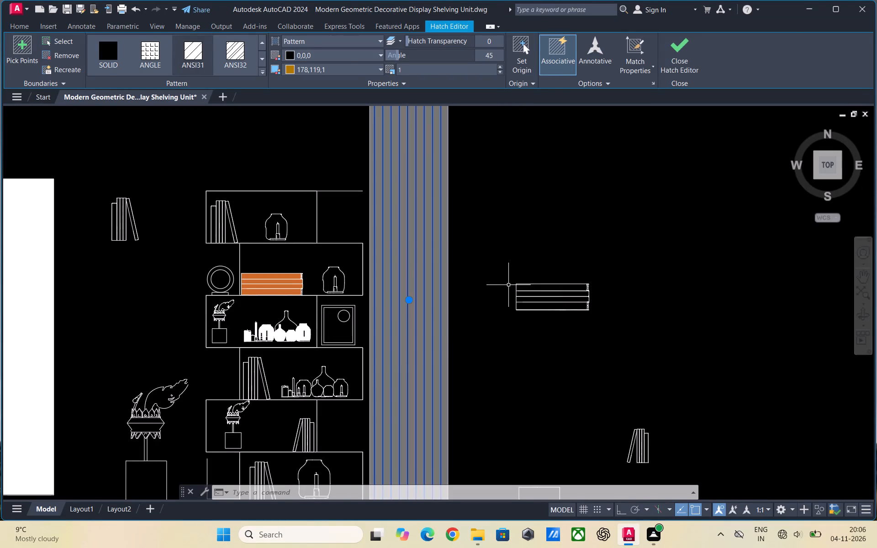
pyautogui.press('Escape')
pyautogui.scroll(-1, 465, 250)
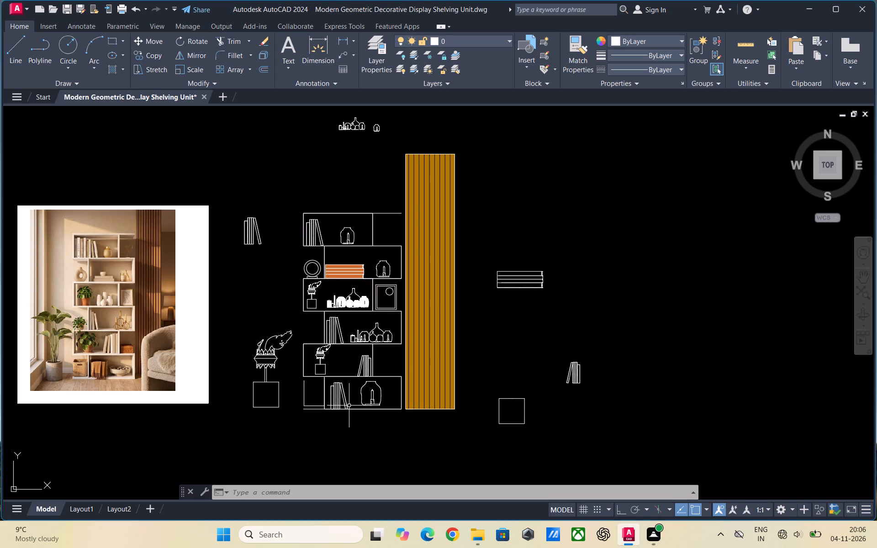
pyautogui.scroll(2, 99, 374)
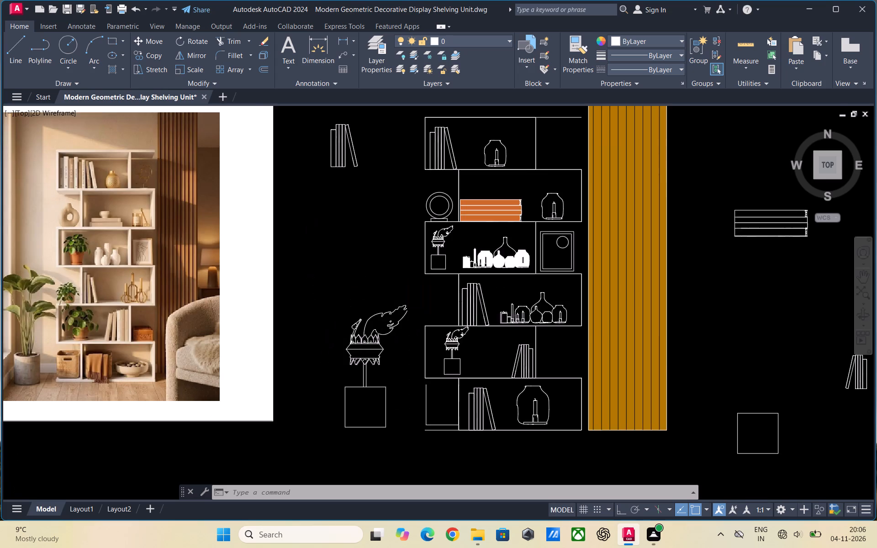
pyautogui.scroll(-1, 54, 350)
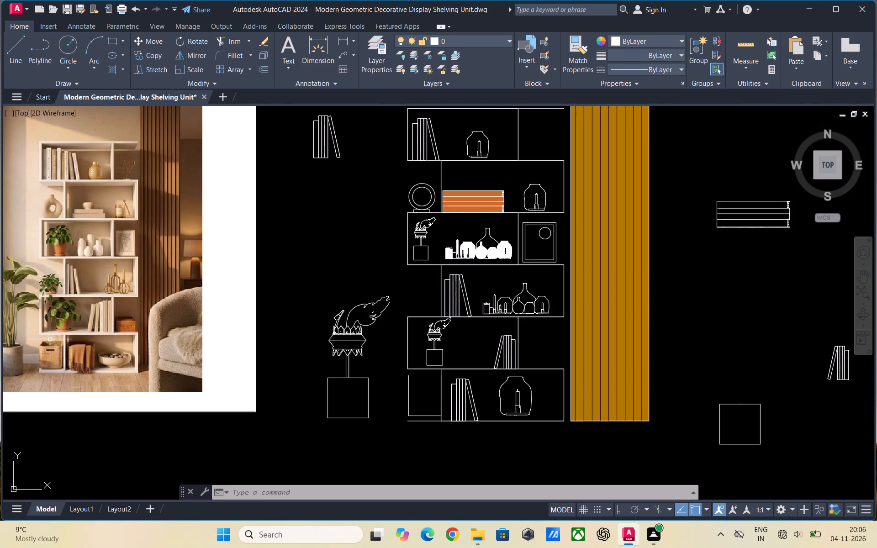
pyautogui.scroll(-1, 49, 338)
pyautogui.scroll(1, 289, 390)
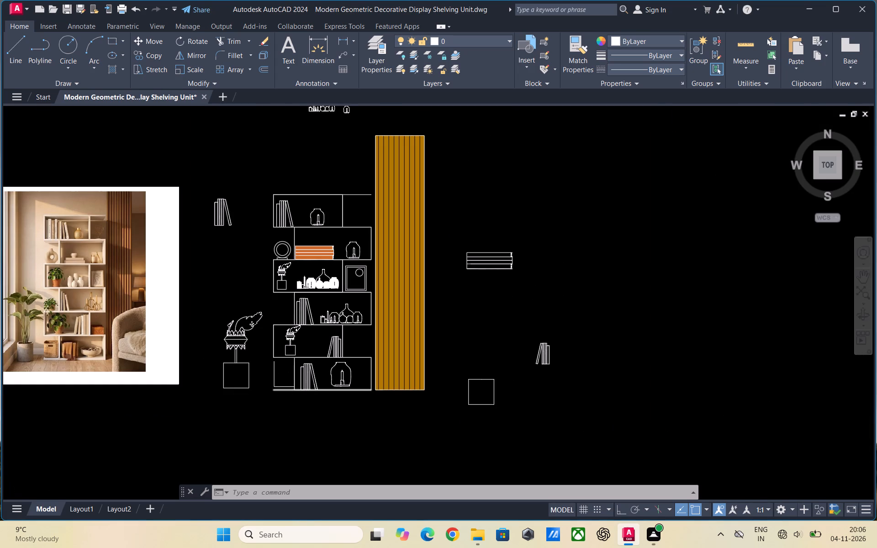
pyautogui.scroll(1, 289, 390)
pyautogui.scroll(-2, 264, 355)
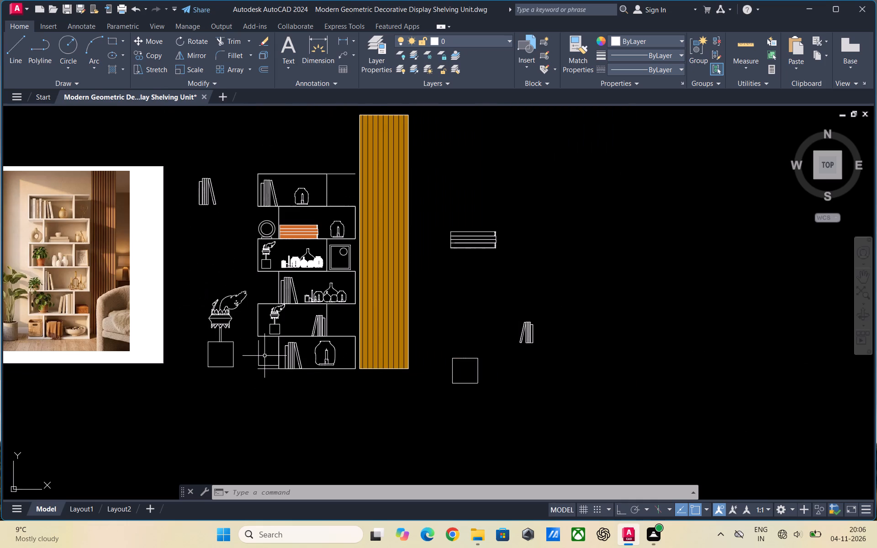
# Delete the vertical and horizontal lines inside the open-sided compartment of the lowest shelf, beside the books.
pyautogui.scroll(1, 268, 356)
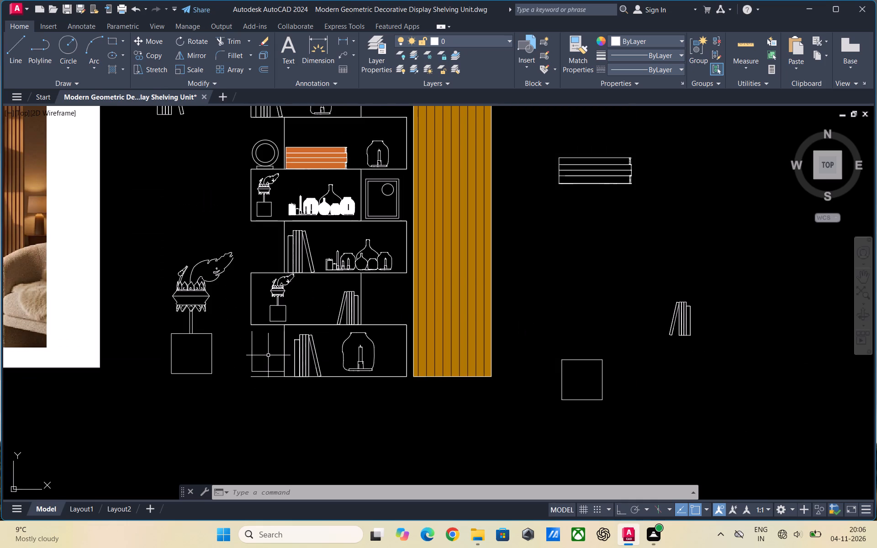
pyautogui.press('Escape')
pyautogui.press('l')
pyautogui.scroll(2, 251, 339)
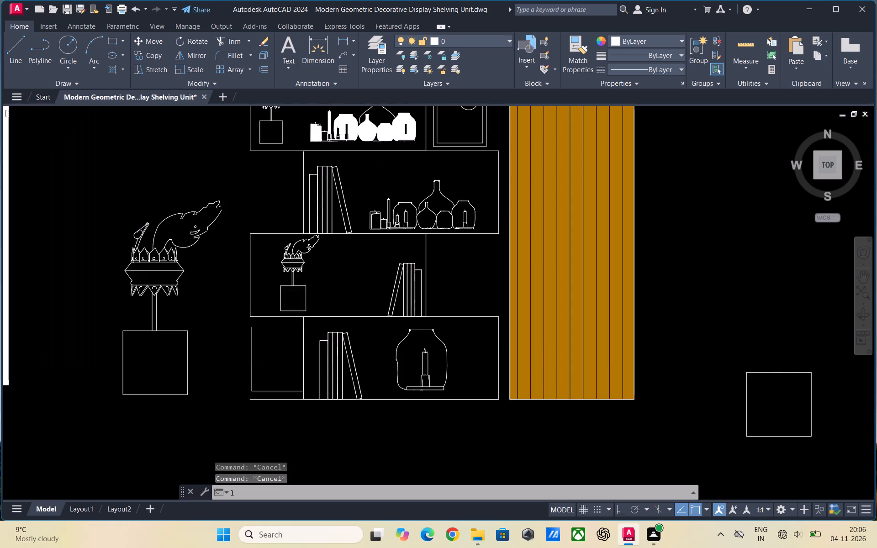
pyautogui.press('Escape')
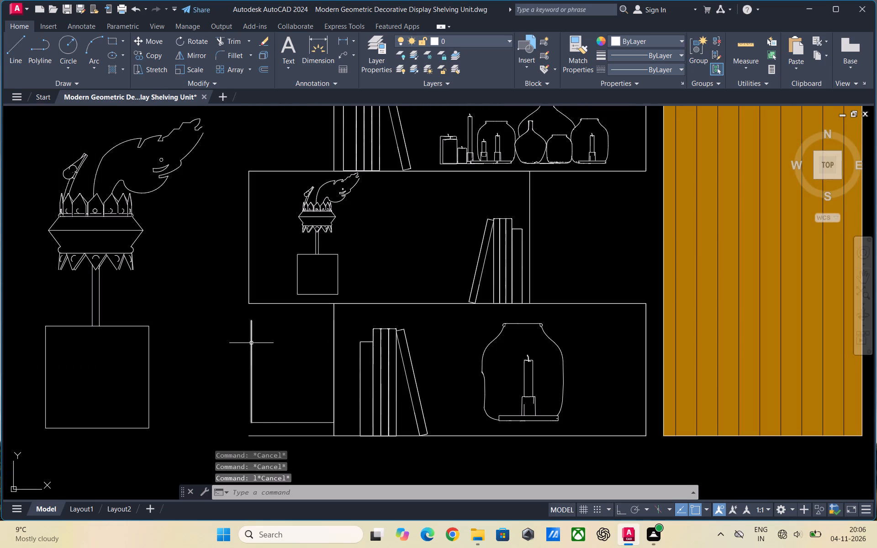
pyautogui.click(251, 343)
pyautogui.click(279, 421)
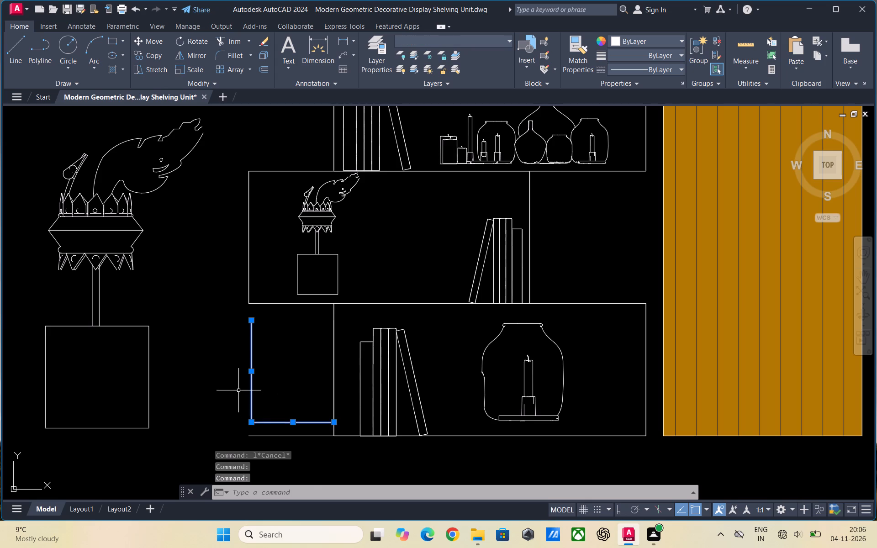
pyautogui.press('Delete')
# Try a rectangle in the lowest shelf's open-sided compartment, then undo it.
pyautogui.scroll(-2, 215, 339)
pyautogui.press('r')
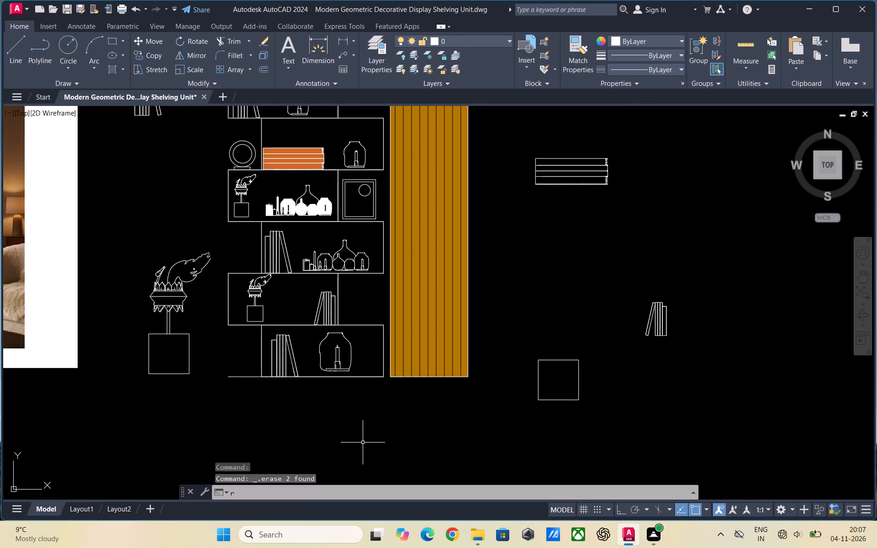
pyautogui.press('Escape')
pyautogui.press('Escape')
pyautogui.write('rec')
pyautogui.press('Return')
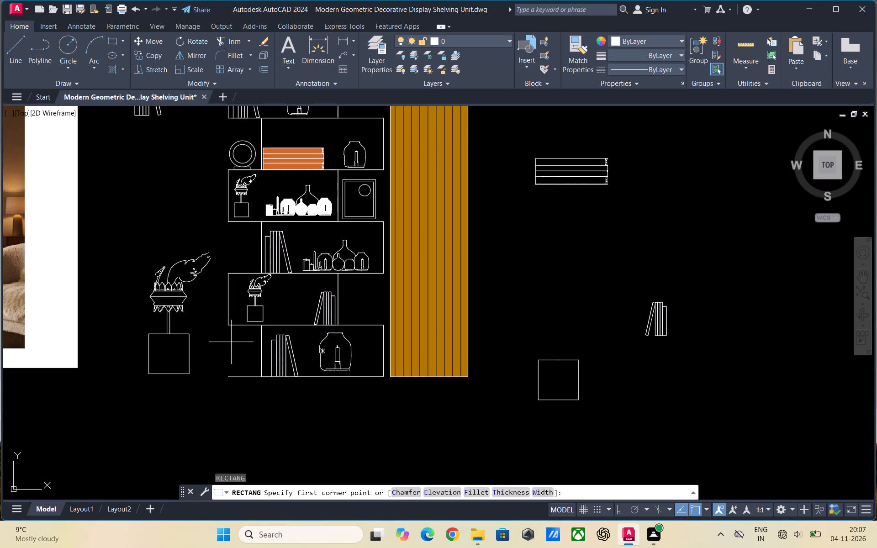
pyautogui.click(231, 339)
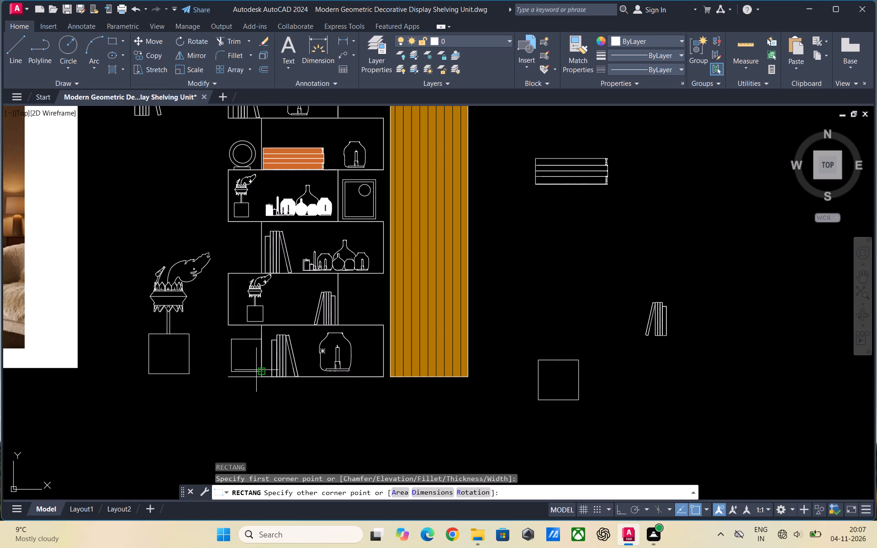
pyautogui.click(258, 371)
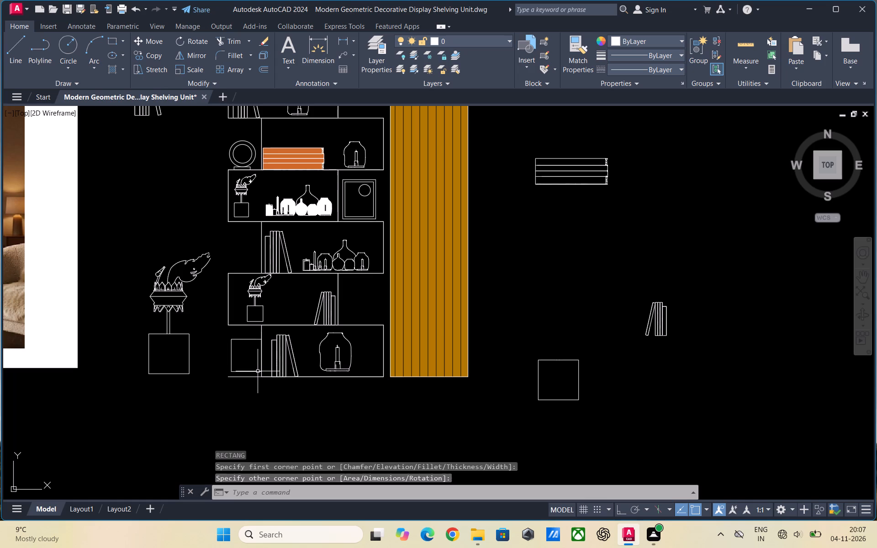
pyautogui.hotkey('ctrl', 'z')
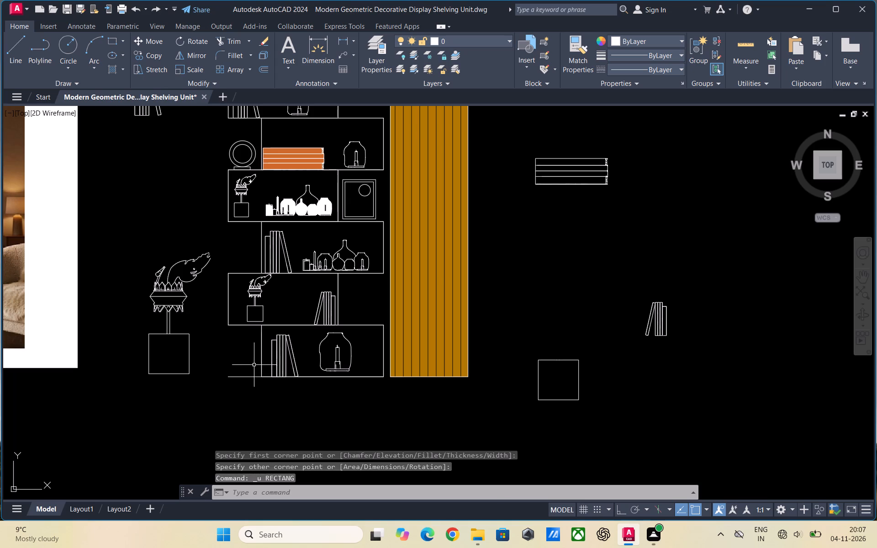
# Draw an upright rectangle in the lowest shelf's open-sided compartment, slightly clear of the base line and the divider beside the books.
pyautogui.write('rec')
pyautogui.press('Return')
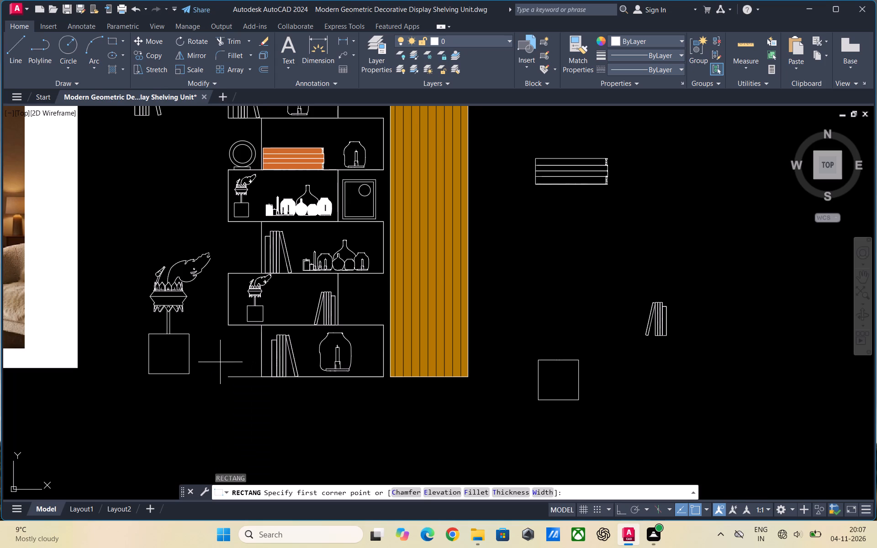
pyautogui.scroll(2, 221, 363)
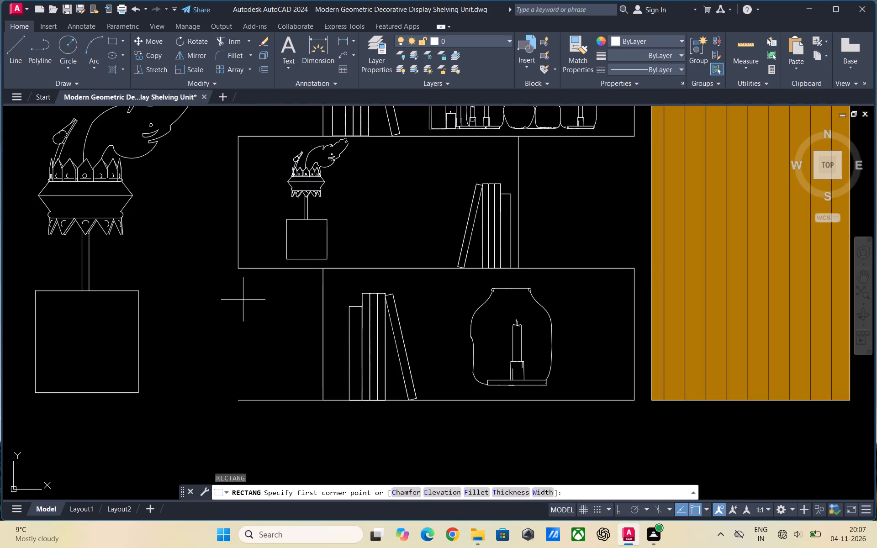
pyautogui.click(243, 299)
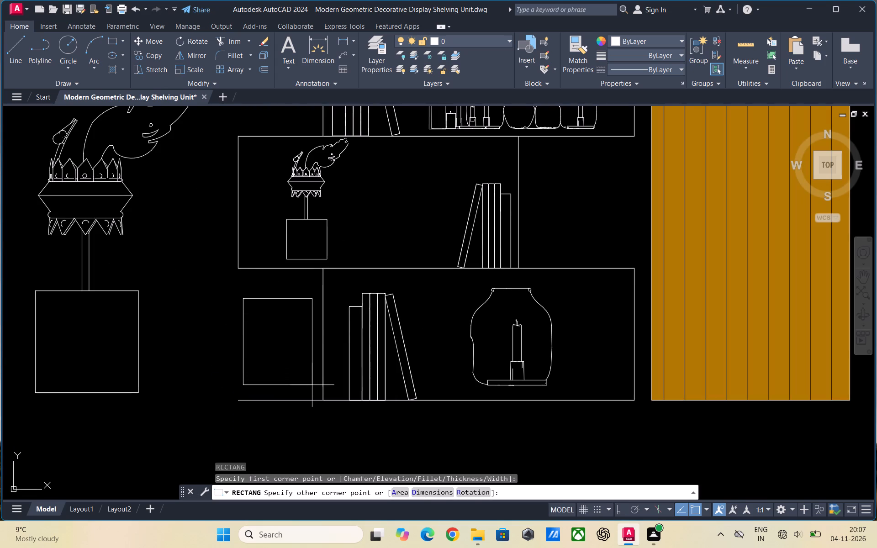
pyautogui.click(312, 389)
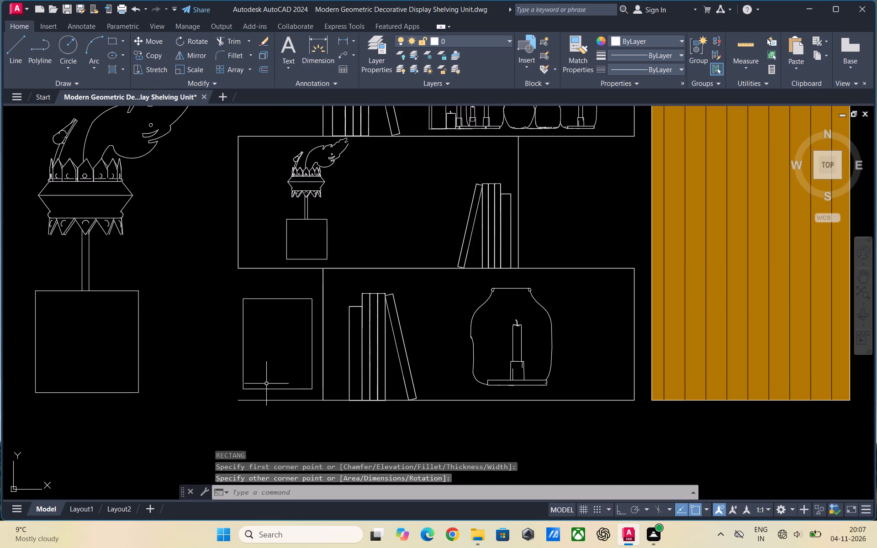
pyautogui.scroll(-2, 275, 391)
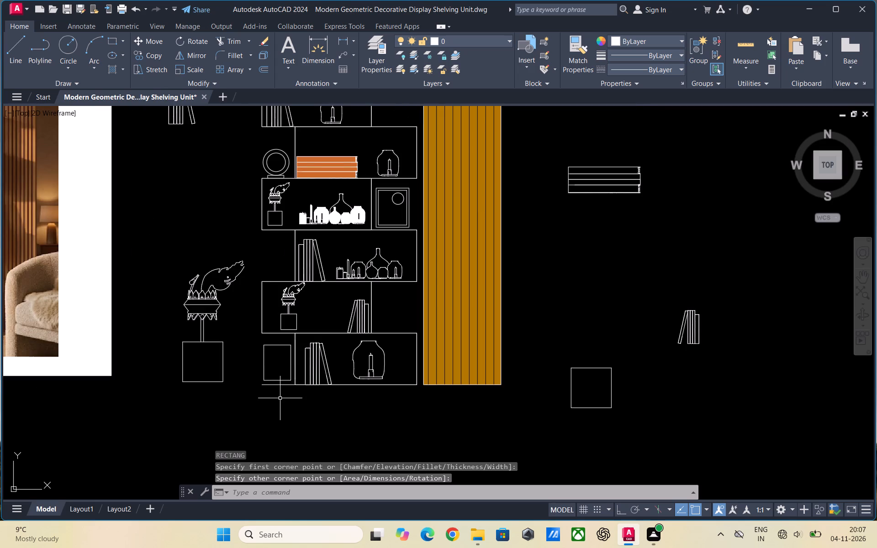
pyautogui.scroll(-1, 322, 394)
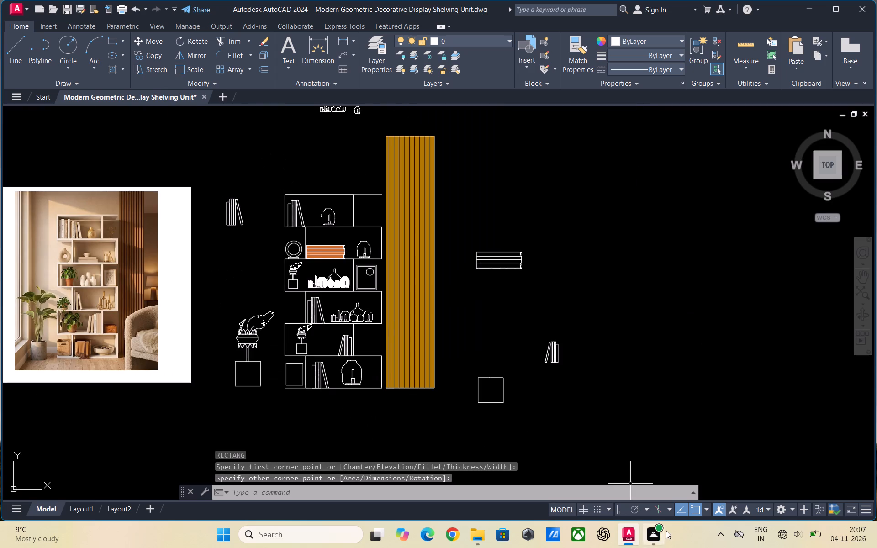
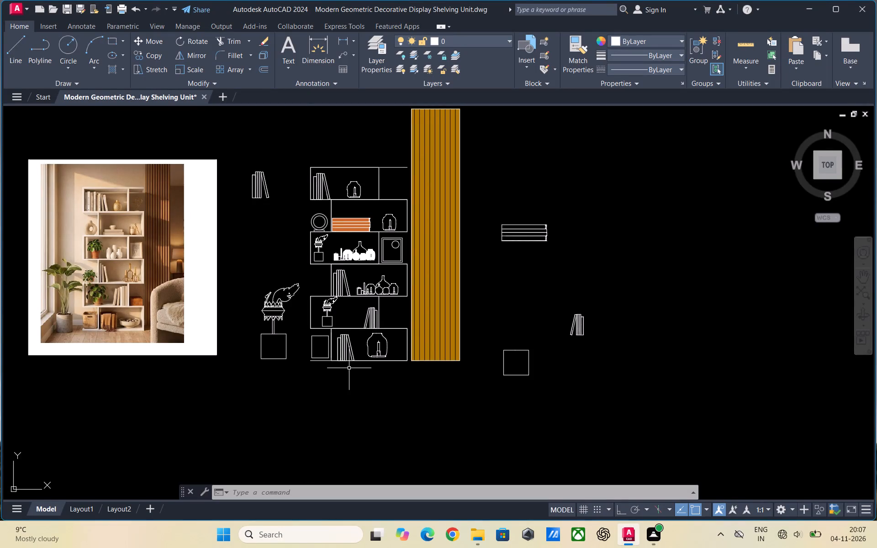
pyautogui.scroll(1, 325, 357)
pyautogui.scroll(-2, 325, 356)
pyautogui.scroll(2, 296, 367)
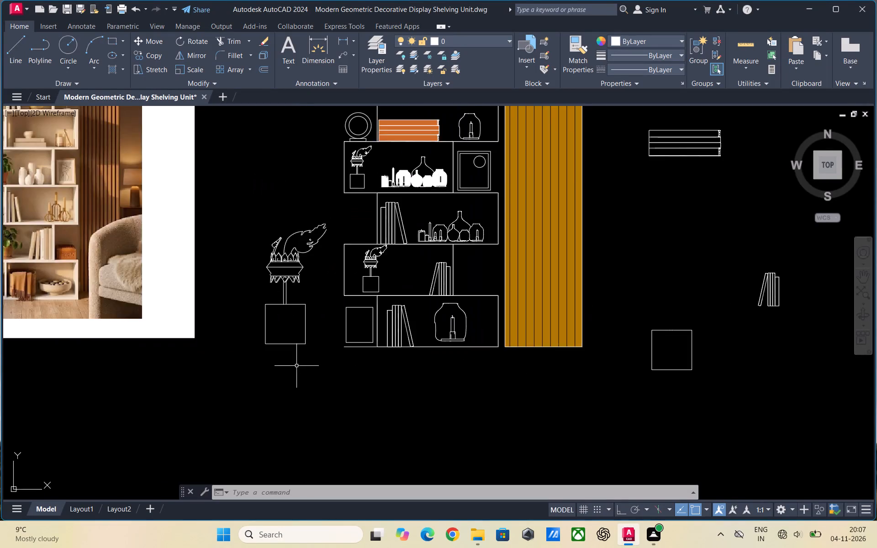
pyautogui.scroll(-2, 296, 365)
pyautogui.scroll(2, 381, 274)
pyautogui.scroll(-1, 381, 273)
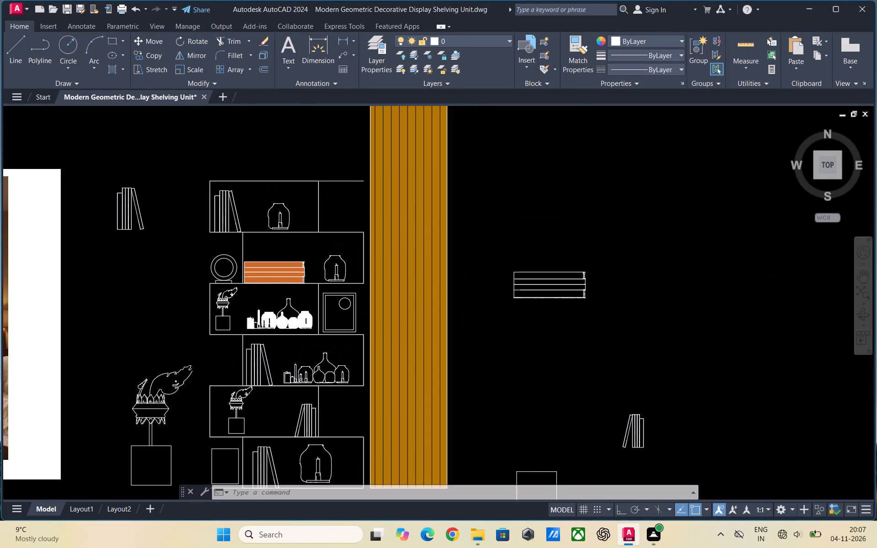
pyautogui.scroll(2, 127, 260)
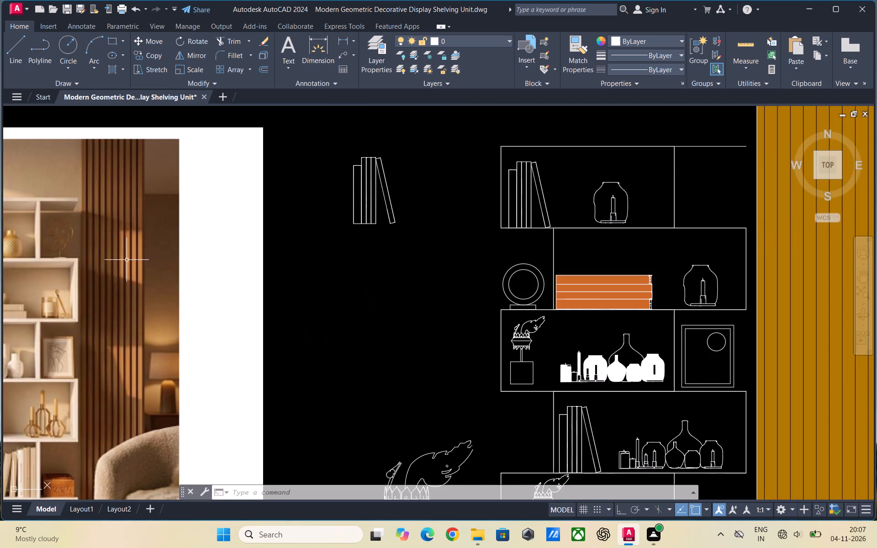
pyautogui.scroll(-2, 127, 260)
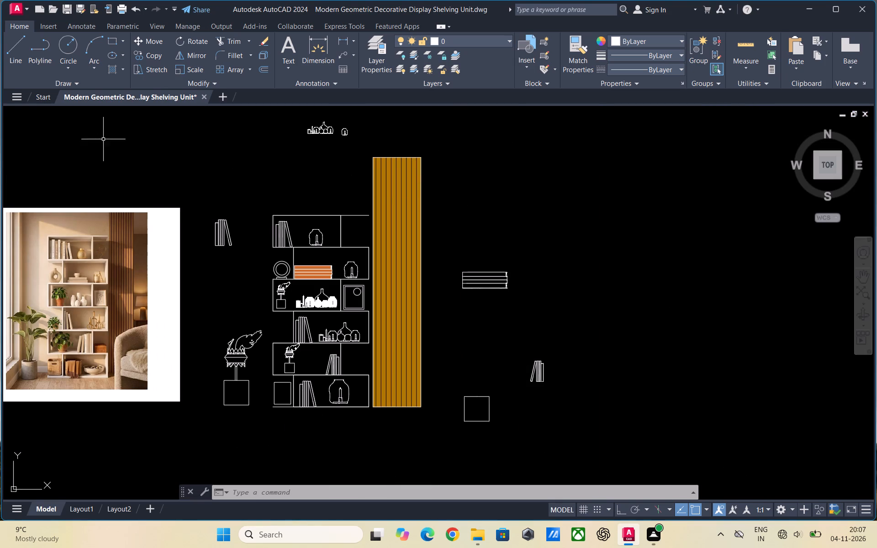
# Save the drawing.
pyautogui.hotkey('ctrl', 's')
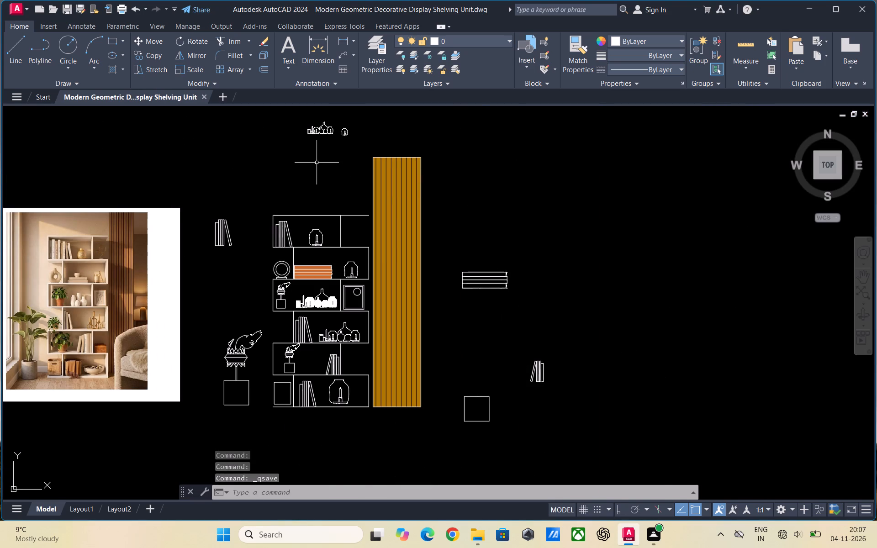
# Scale up the candle jar on the top shelf freehand, using a base point on its top edge.
pyautogui.scroll(1, 318, 260)
pyautogui.click(324, 227)
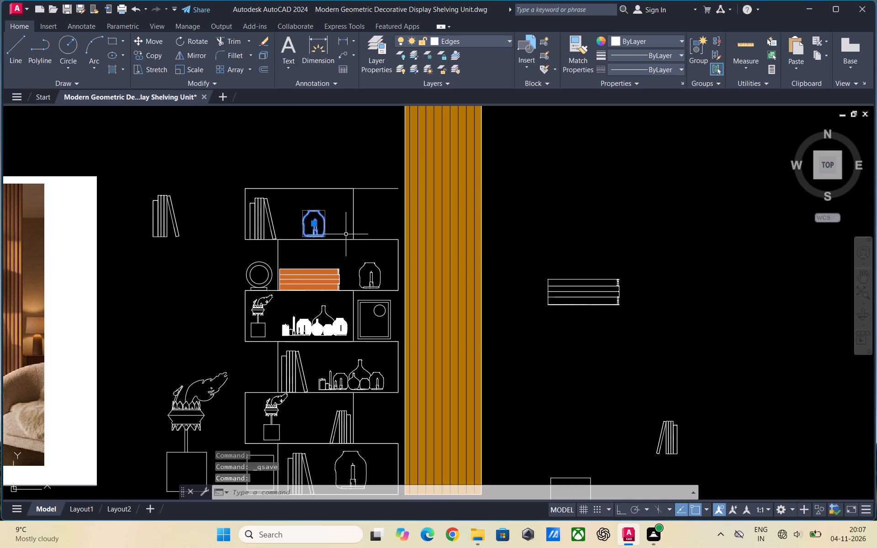
pyautogui.press('s')
pyautogui.write('cale')
pyautogui.press('Return')
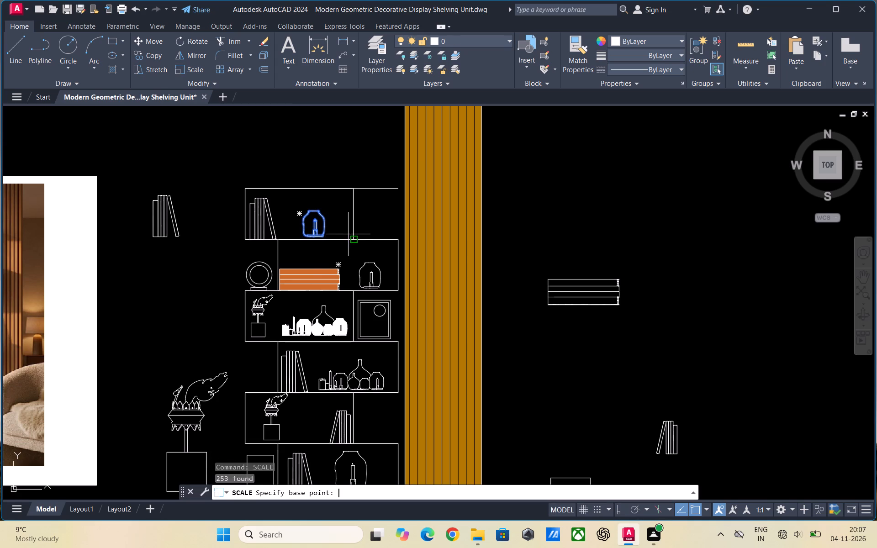
pyautogui.click(318, 211)
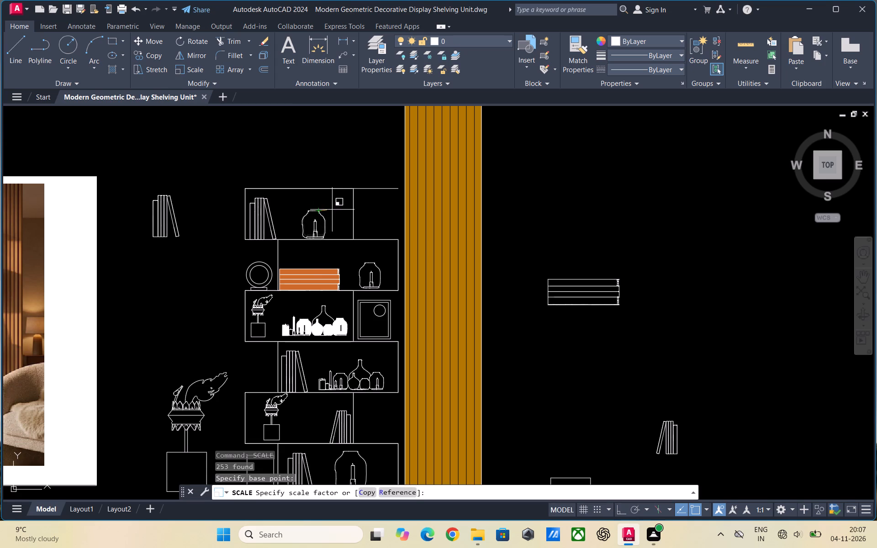
pyautogui.click(337, 200)
pyautogui.press('Escape')
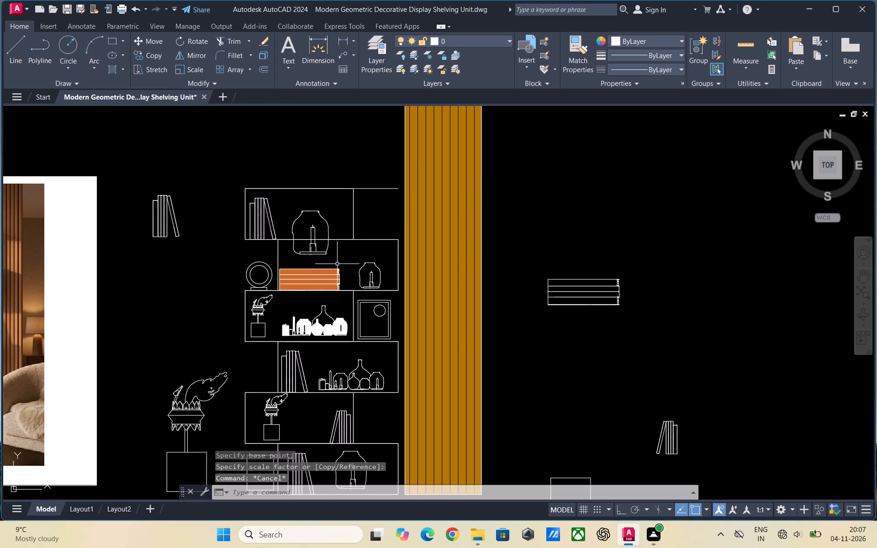
# Move the enlarged candle jar straight up so it sits just above the top shelf's base line, and save the drawing.
pyautogui.click(326, 253)
pyautogui.rightClick(326, 253)
pyautogui.click(366, 335)
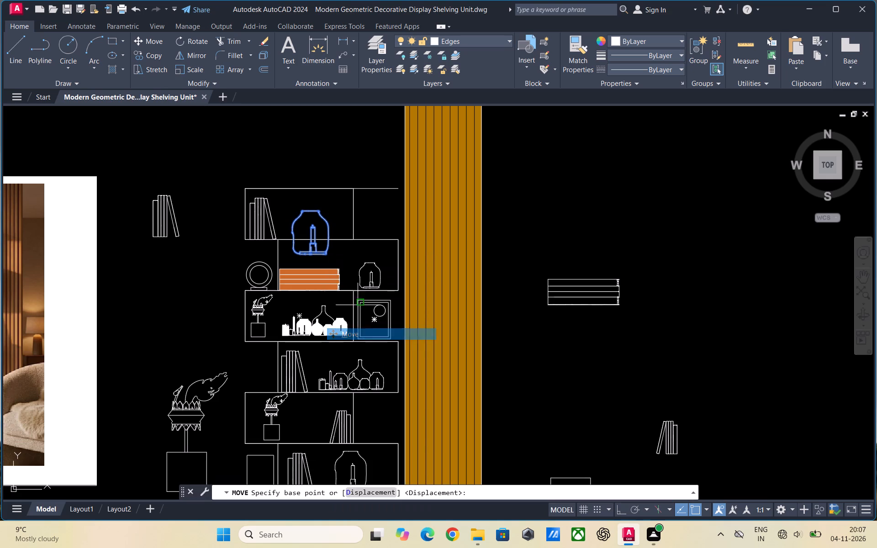
pyautogui.click(315, 258)
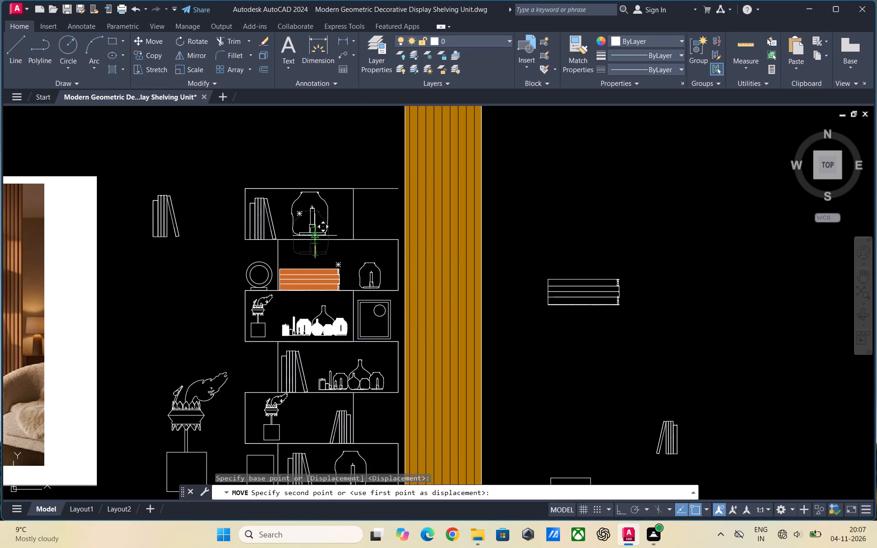
pyautogui.click(315, 235)
pyautogui.scroll(-1, 349, 269)
pyautogui.hotkey('ctrl', 's')
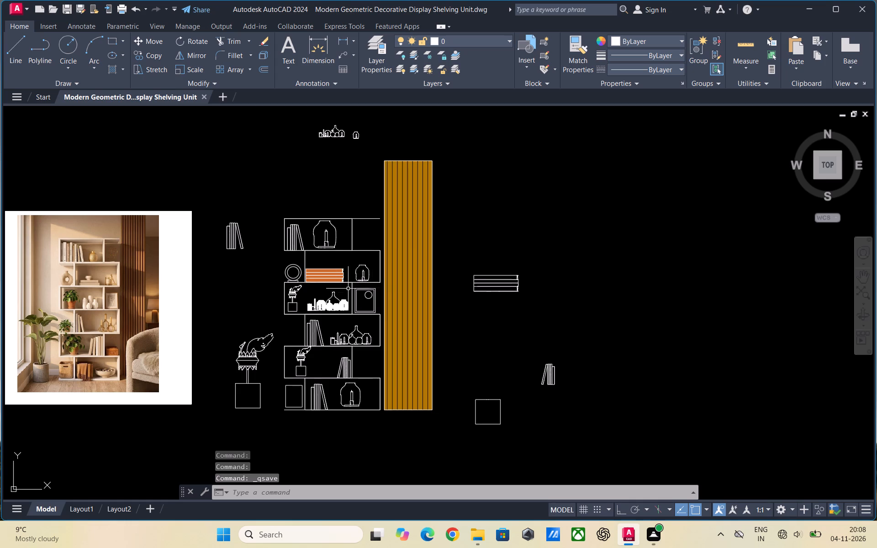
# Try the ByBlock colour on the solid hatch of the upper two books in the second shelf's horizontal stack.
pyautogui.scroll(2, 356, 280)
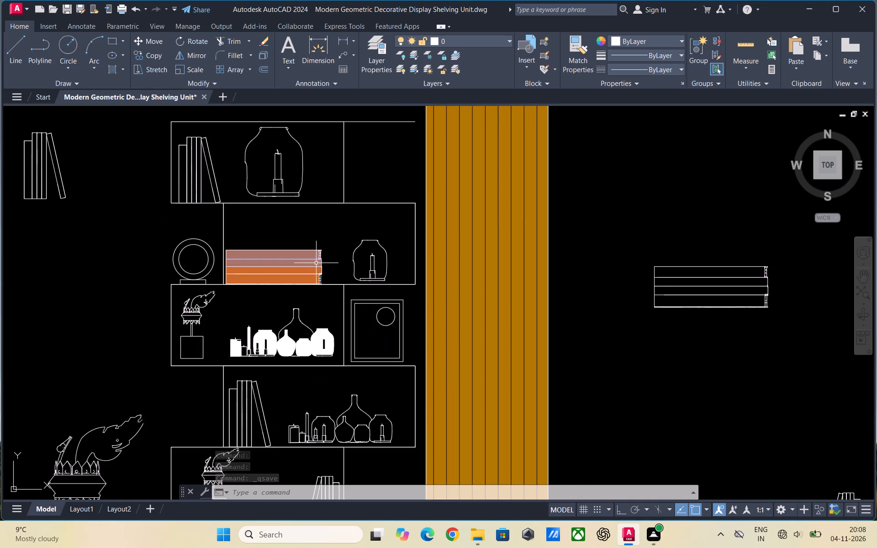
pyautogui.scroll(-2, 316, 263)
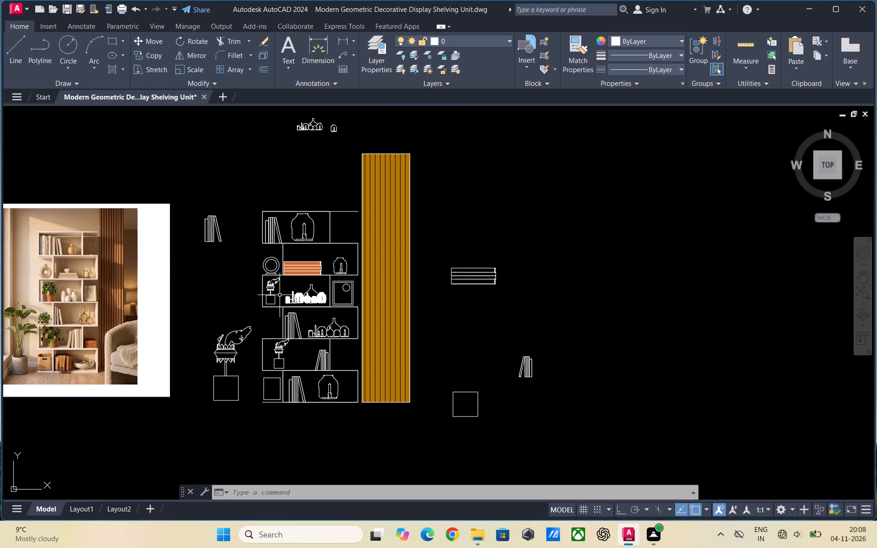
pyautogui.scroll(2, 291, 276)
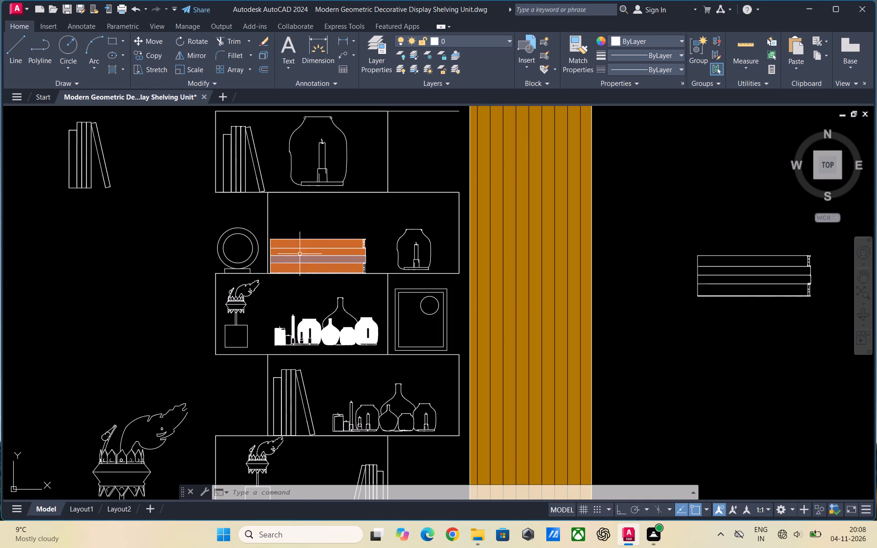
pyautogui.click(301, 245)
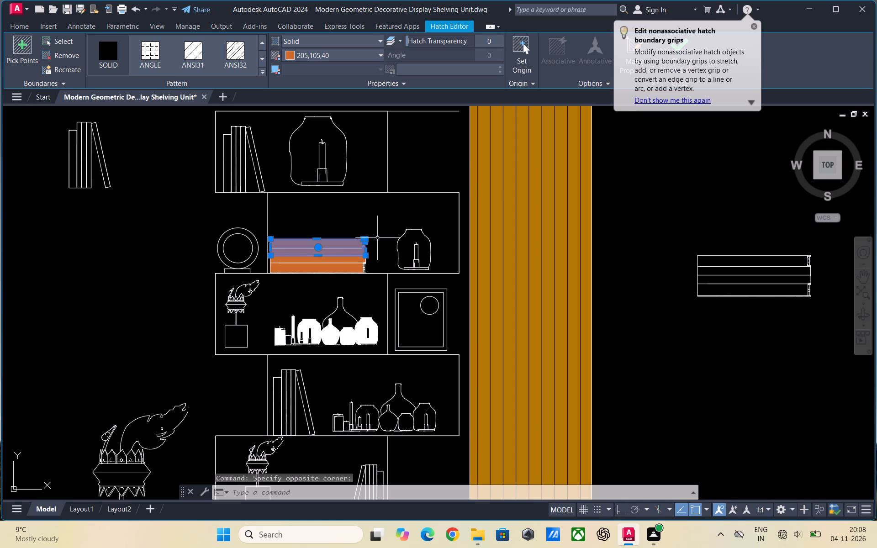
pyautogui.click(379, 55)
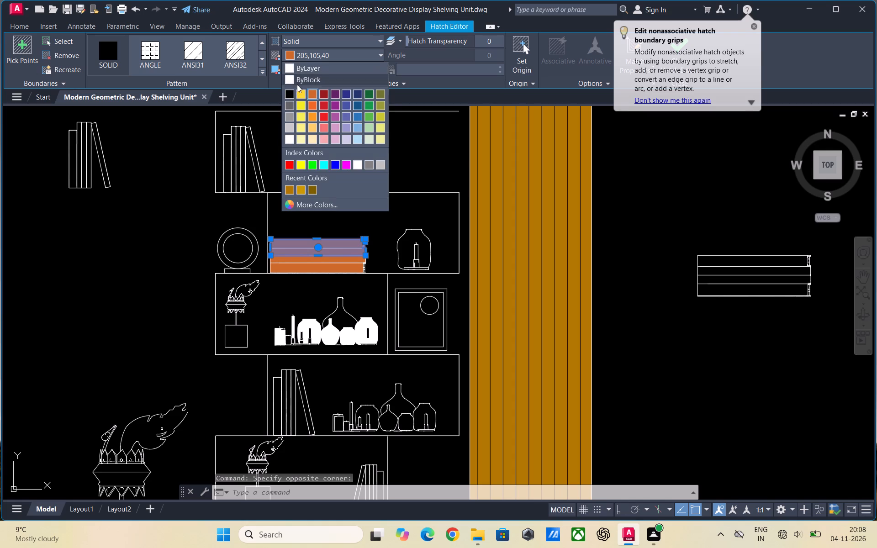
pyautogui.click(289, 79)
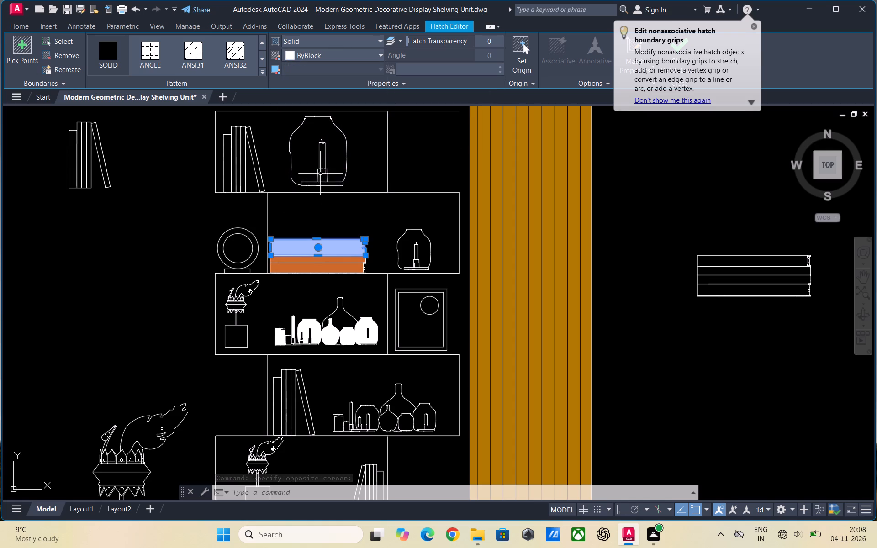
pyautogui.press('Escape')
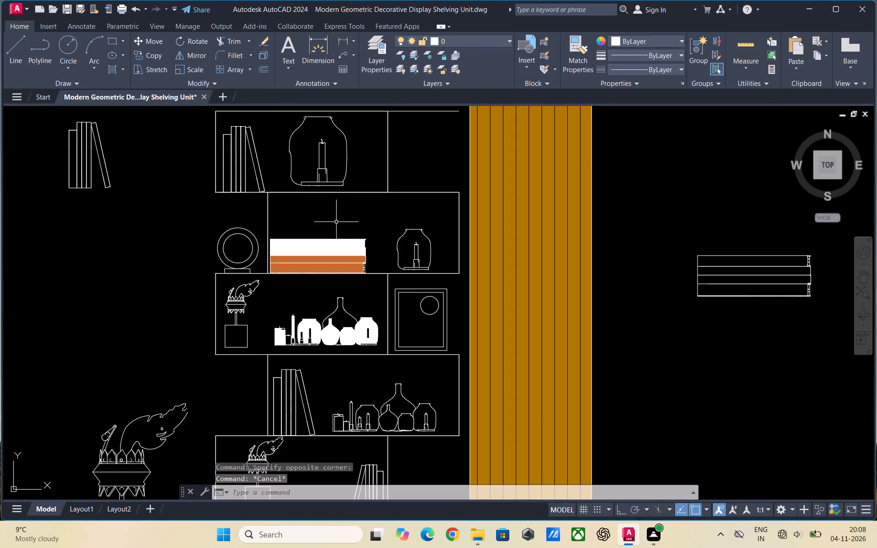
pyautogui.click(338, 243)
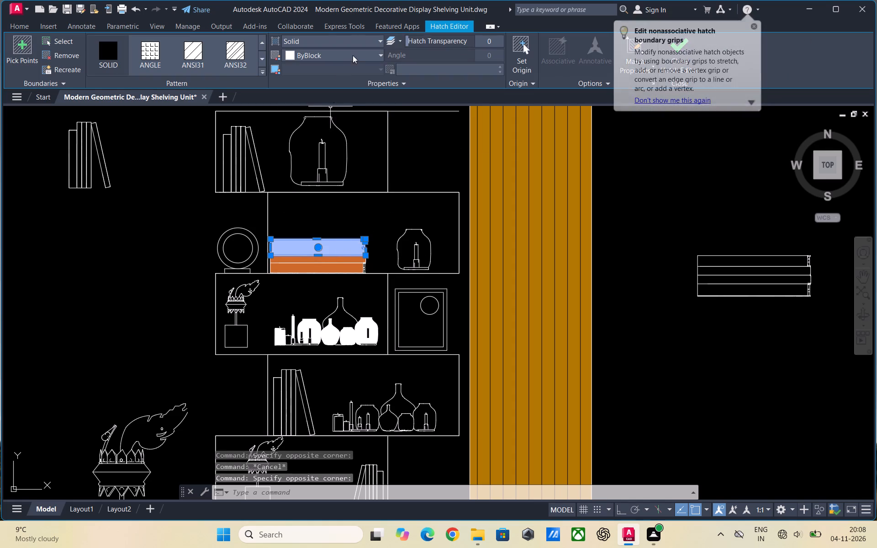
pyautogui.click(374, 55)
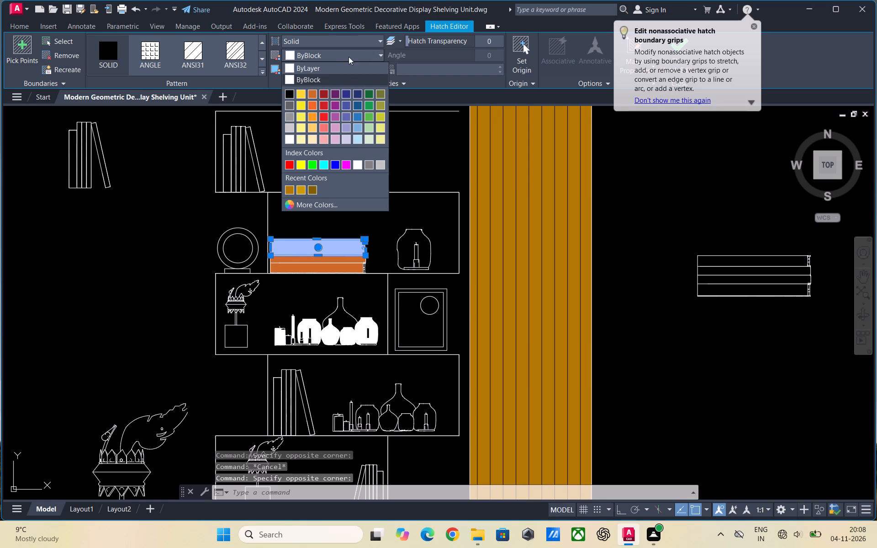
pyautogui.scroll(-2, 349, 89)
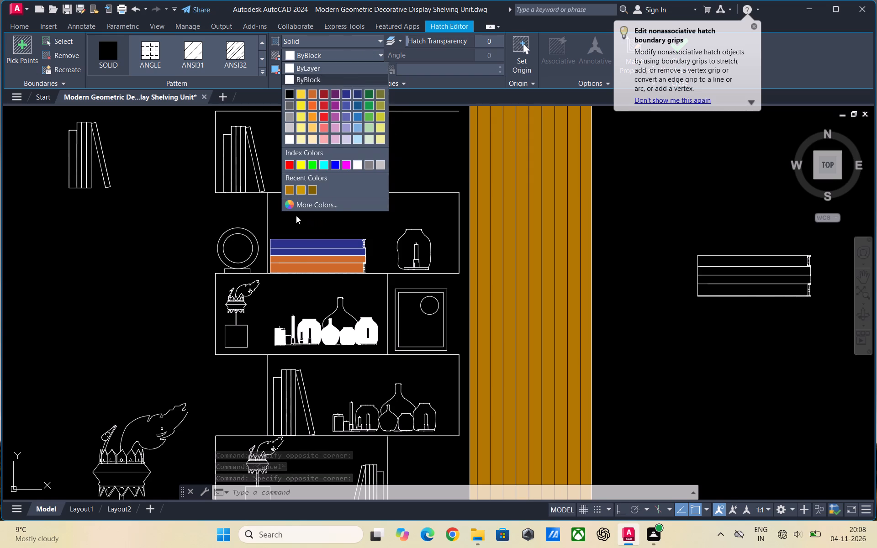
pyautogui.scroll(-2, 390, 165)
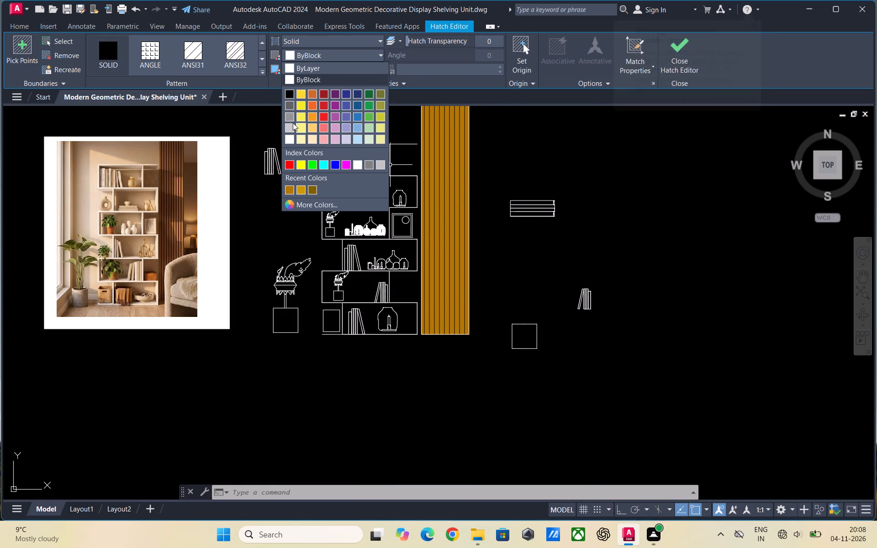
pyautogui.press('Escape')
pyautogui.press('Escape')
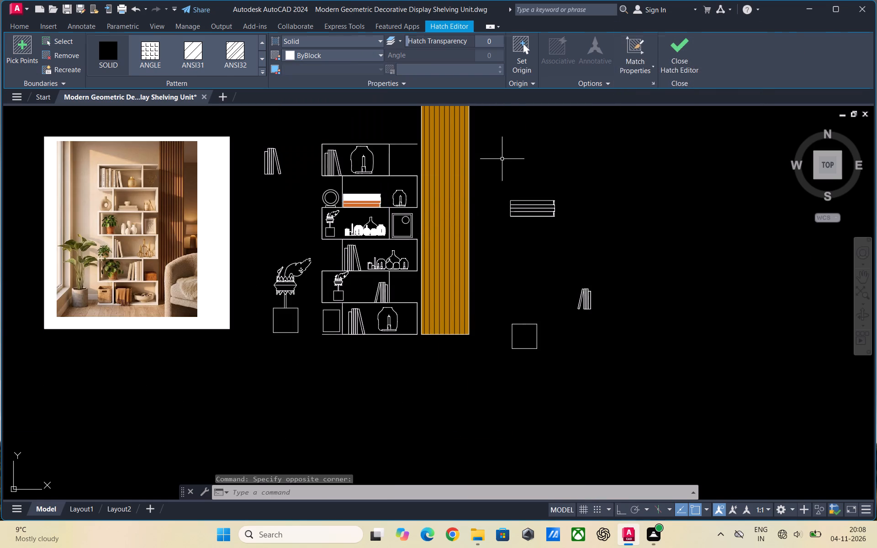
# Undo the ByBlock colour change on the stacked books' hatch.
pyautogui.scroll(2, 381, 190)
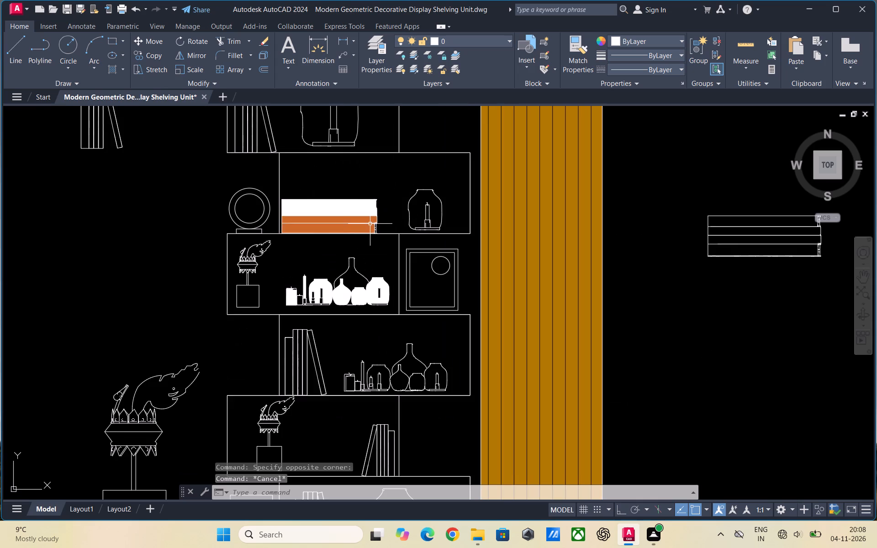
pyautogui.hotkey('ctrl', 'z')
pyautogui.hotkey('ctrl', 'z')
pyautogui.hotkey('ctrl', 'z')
# Delete the orange solid hatches from all the books in the second shelf's horizontal stack, keeping their outlines.
pyautogui.scroll(2, 337, 240)
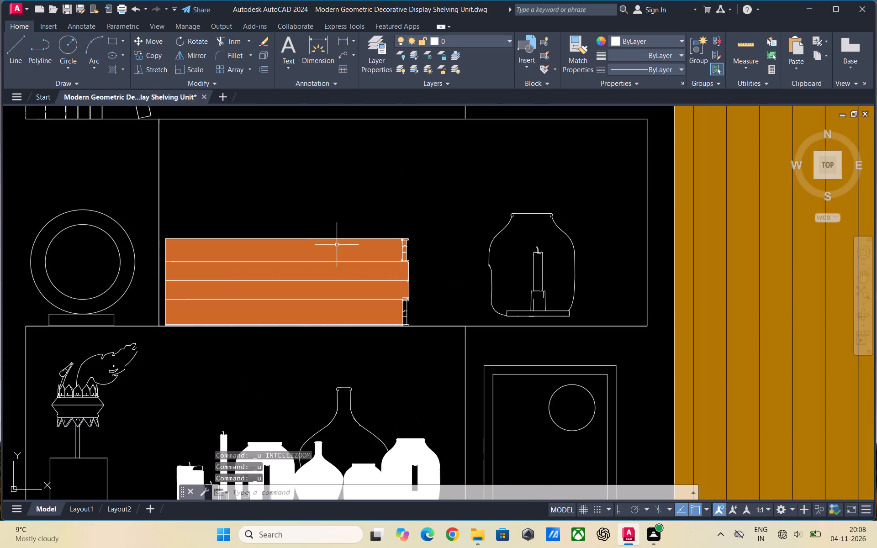
pyautogui.click(327, 247)
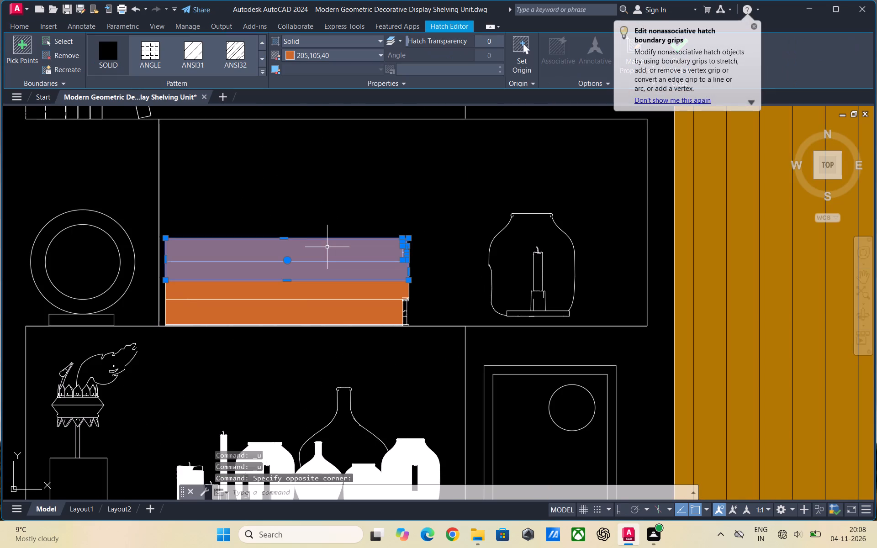
pyautogui.press('Delete')
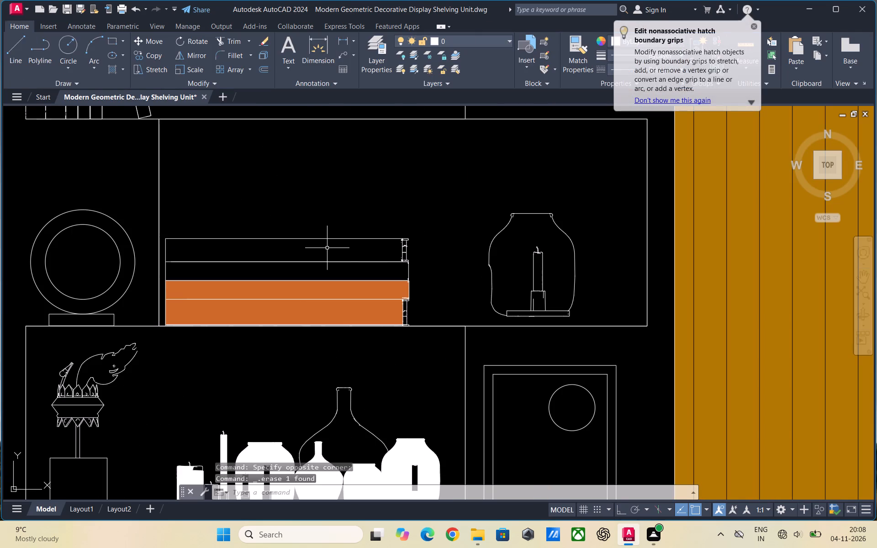
pyautogui.click(323, 290)
pyautogui.press('Delete')
pyautogui.click(316, 309)
pyautogui.press('Delete')
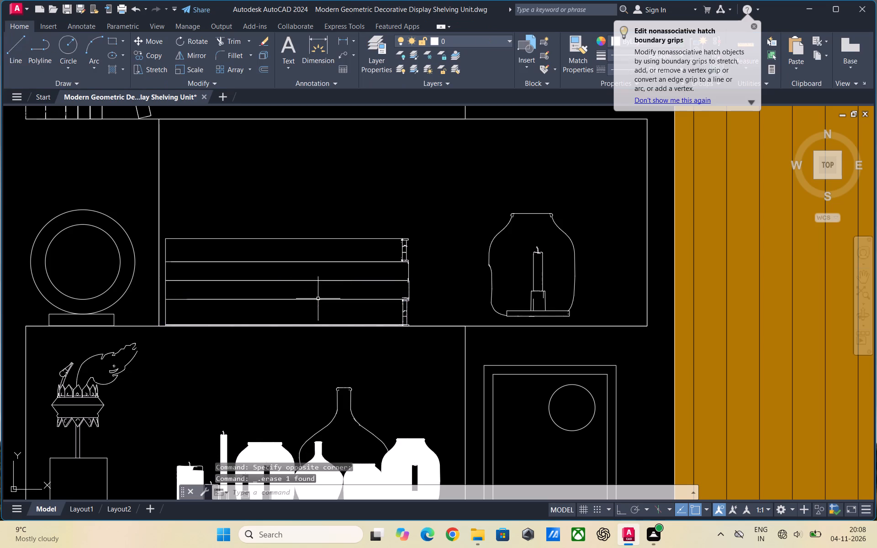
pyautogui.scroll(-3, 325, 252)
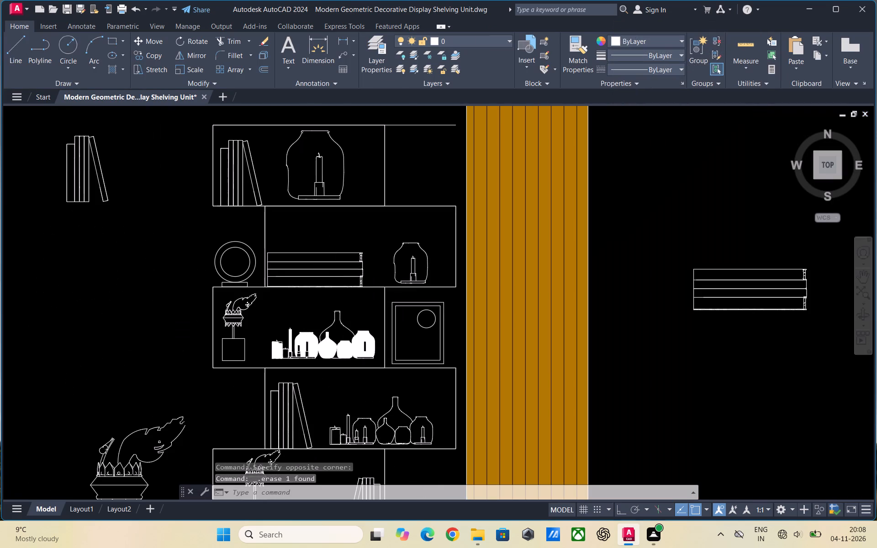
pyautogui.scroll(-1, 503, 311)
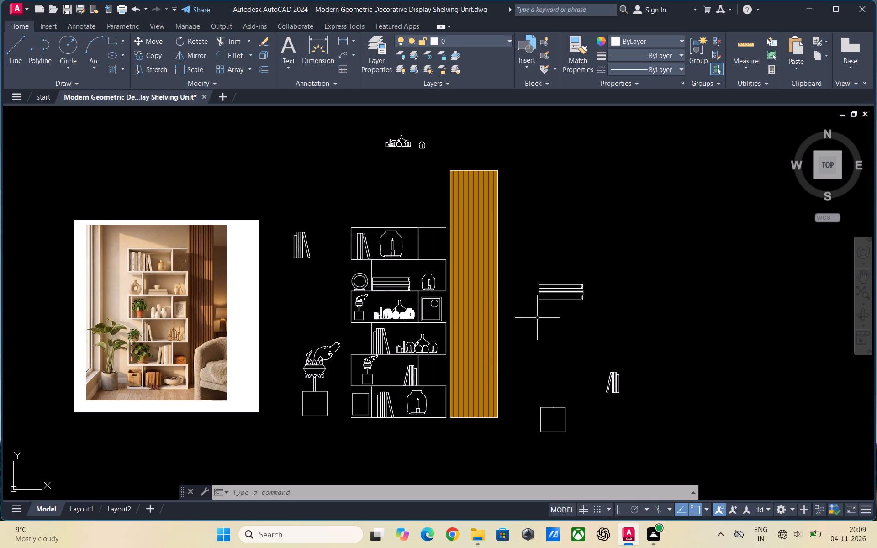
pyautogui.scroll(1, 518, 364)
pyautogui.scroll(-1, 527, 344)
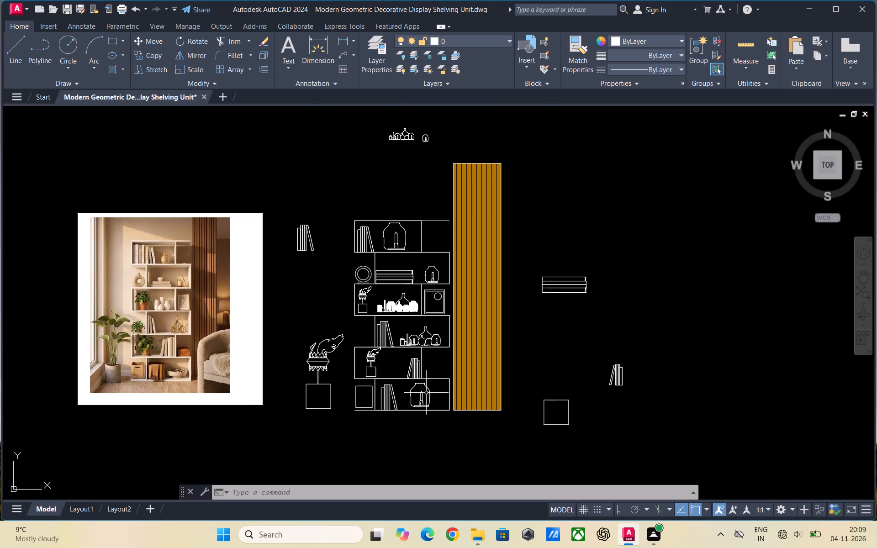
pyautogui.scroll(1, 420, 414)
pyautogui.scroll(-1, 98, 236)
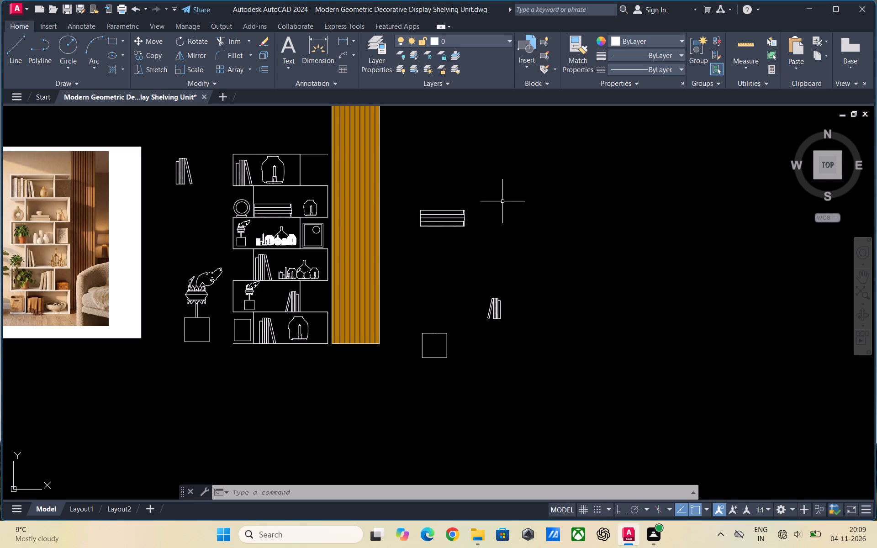
# Copy the spare horizontal book stack and the spare leaning books beside the wood panel to the clipboard.
pyautogui.click(415, 195)
pyautogui.click(511, 252)
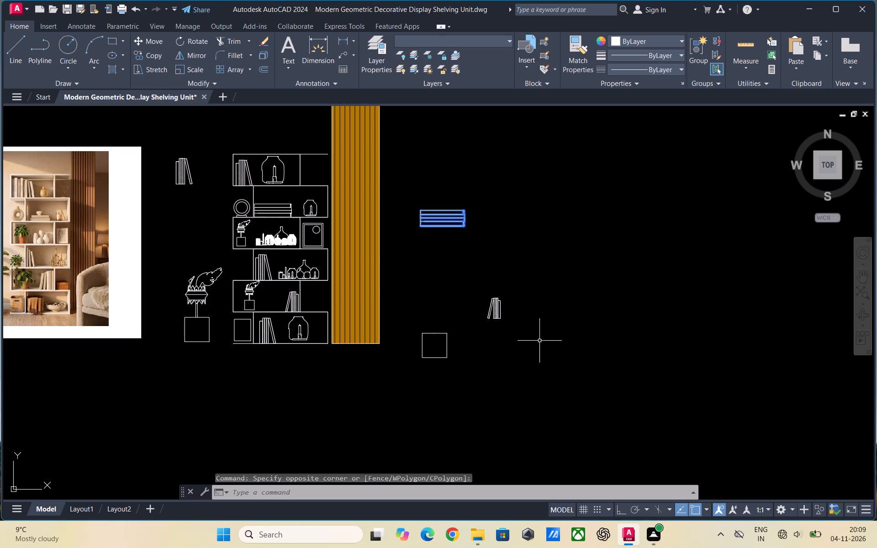
pyautogui.click(533, 387)
pyautogui.click(458, 208)
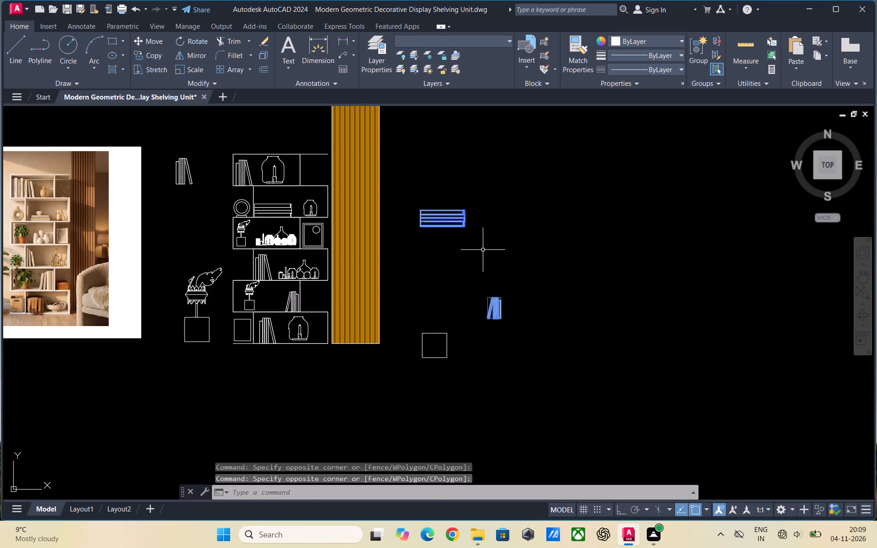
pyautogui.hotkey('ctrl', 'c')
# Switch to File Explorer and open the ALL IN ONE drawing from the star-marked project folder on the desktop.
pyautogui.click(484, 535)
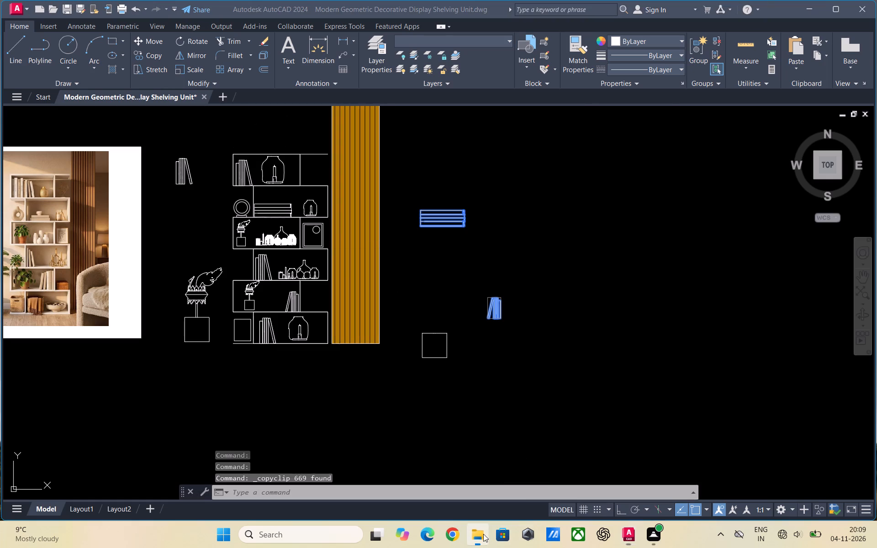
pyautogui.doubleClick(88, 200)
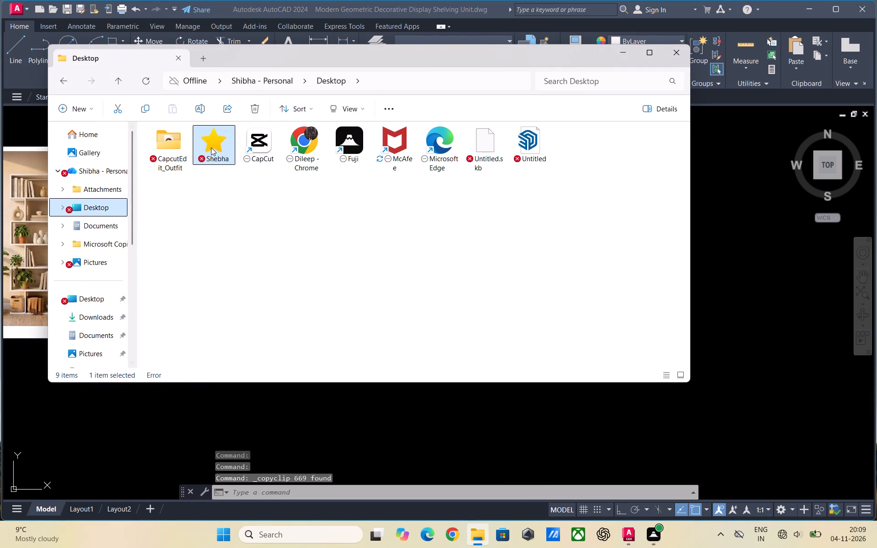
pyautogui.doubleClick(213, 148)
pyautogui.doubleClick(194, 257)
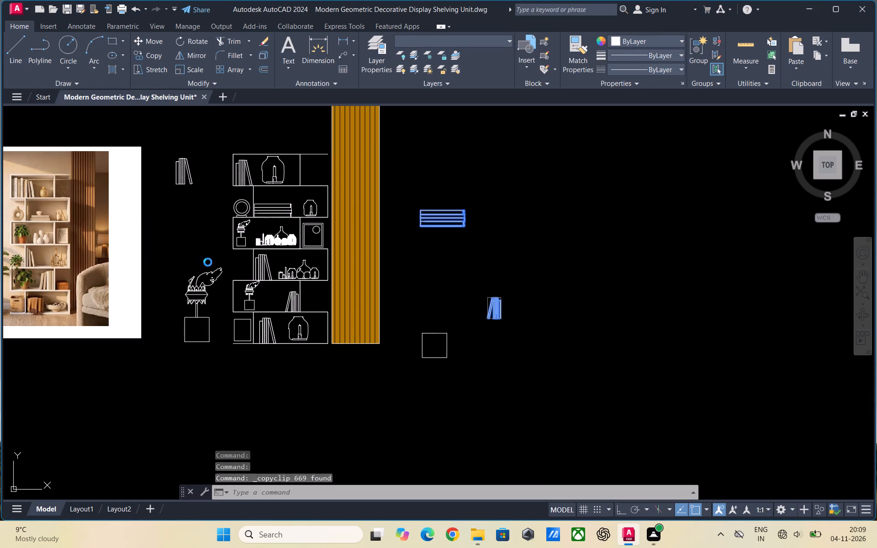
# Paste the copied book pieces into the empty area between the round dining set and the rectangular dining table.
pyautogui.scroll(1, 533, 350)
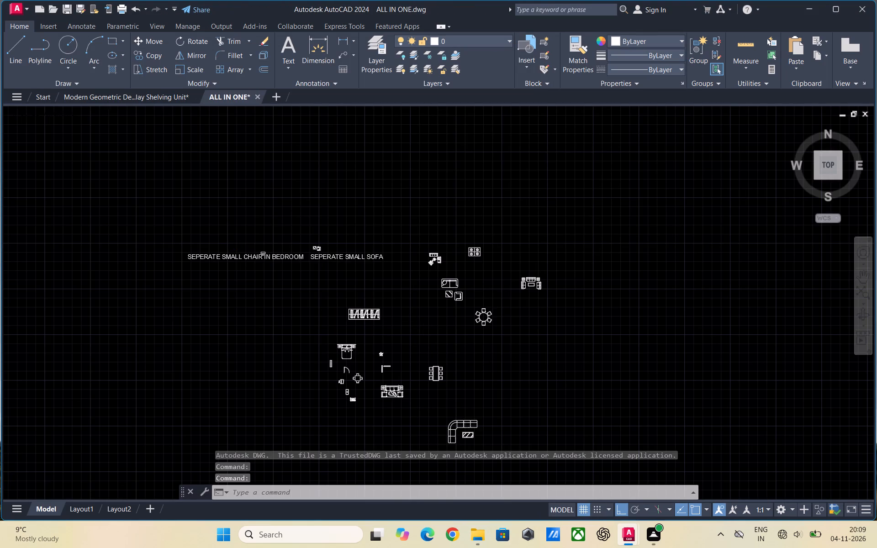
pyautogui.scroll(-1, 265, 311)
pyautogui.scroll(3, 335, 350)
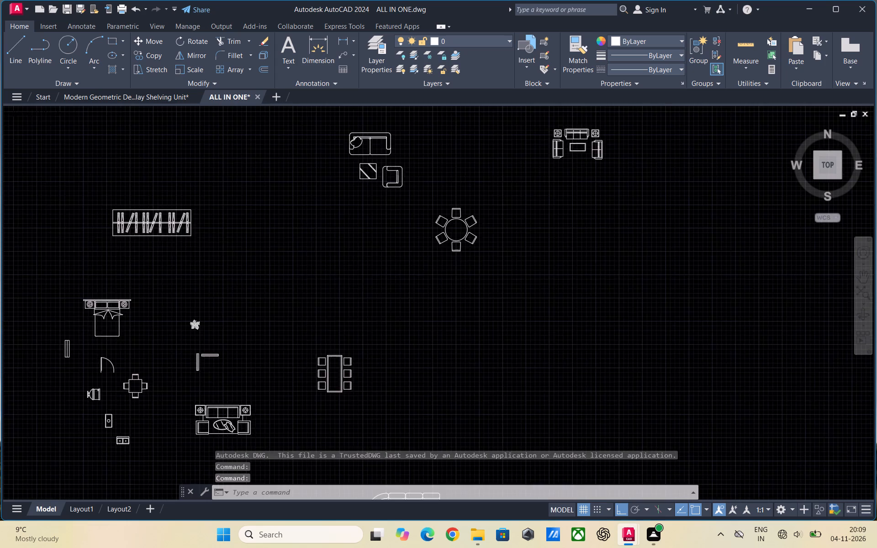
pyautogui.scroll(-1, 255, 328)
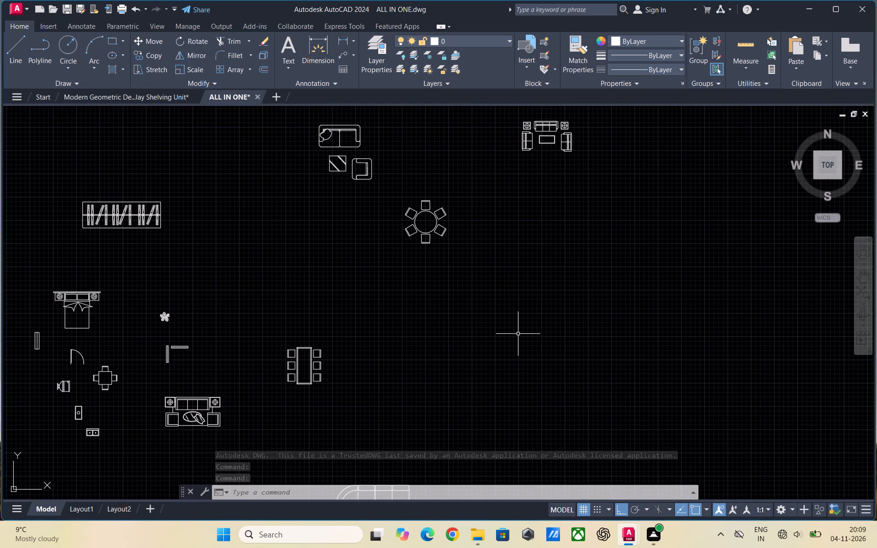
pyautogui.hotkey('ctrl', 'v')
pyautogui.click(397, 321)
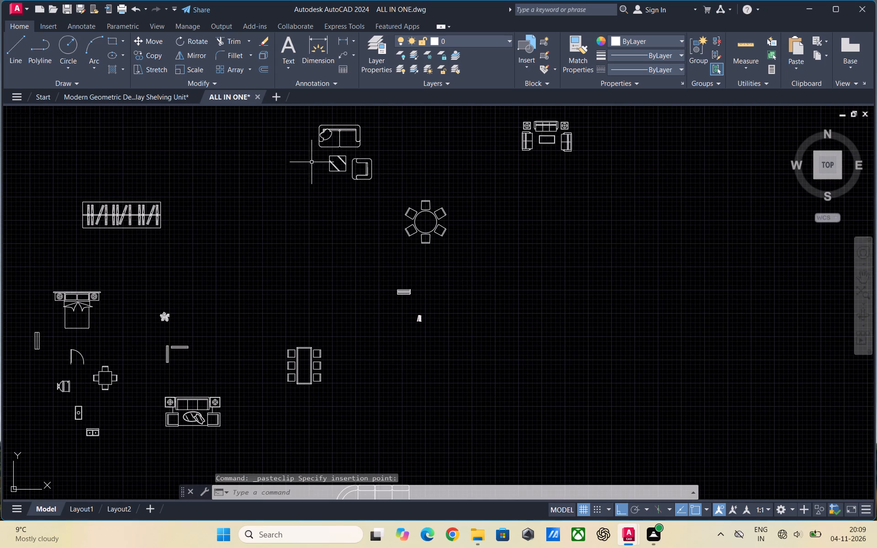
# Save the library drawing as ALL IN ONE in AutoCAD 2018 format, replacing the existing file.
pyautogui.click(10, 6)
pyautogui.click(52, 152)
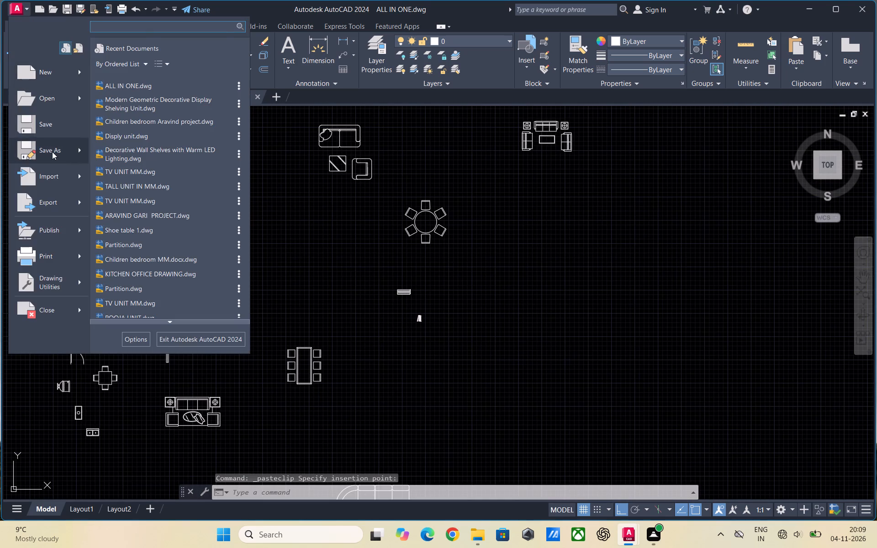
pyautogui.click(596, 366)
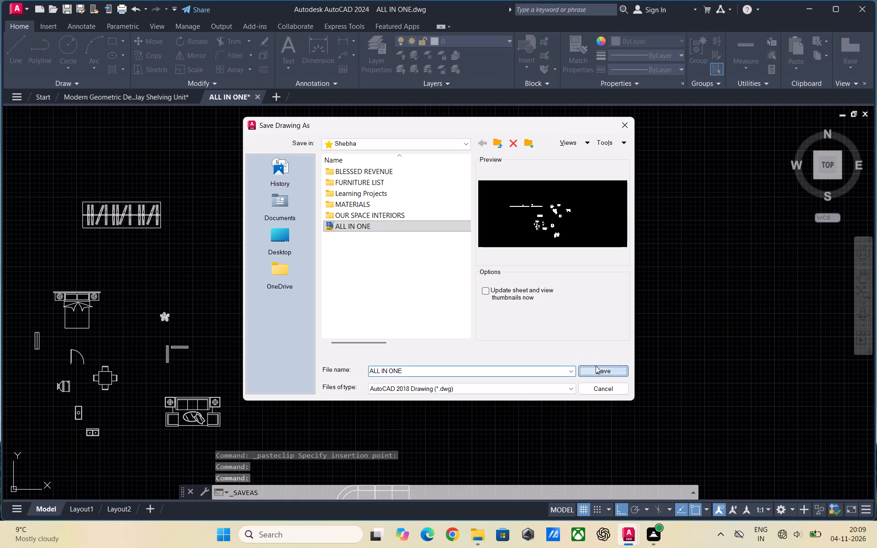
pyautogui.click(436, 300)
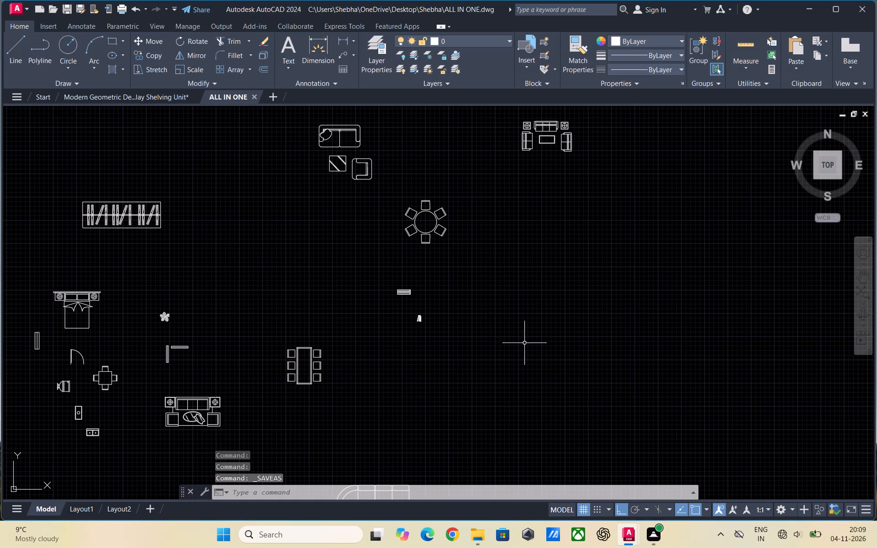
# Return to the shelving unit drawing and delete the spare book stack and spare leaning books beside the wood panel.
pyautogui.click(139, 94)
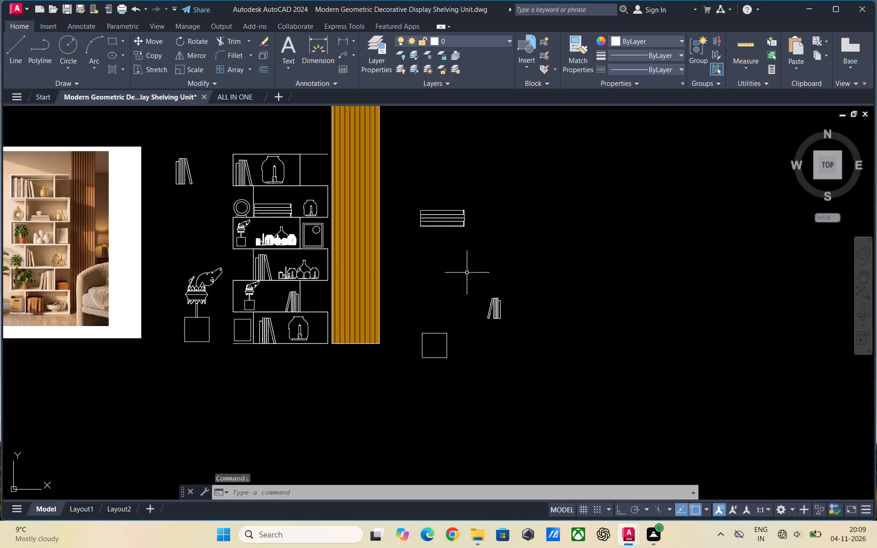
pyautogui.moveTo(531, 338); pyautogui.dragTo(524, 325)
pyautogui.click(468, 250)
pyautogui.moveTo(472, 249); pyautogui.dragTo(455, 225)
pyautogui.click(416, 194)
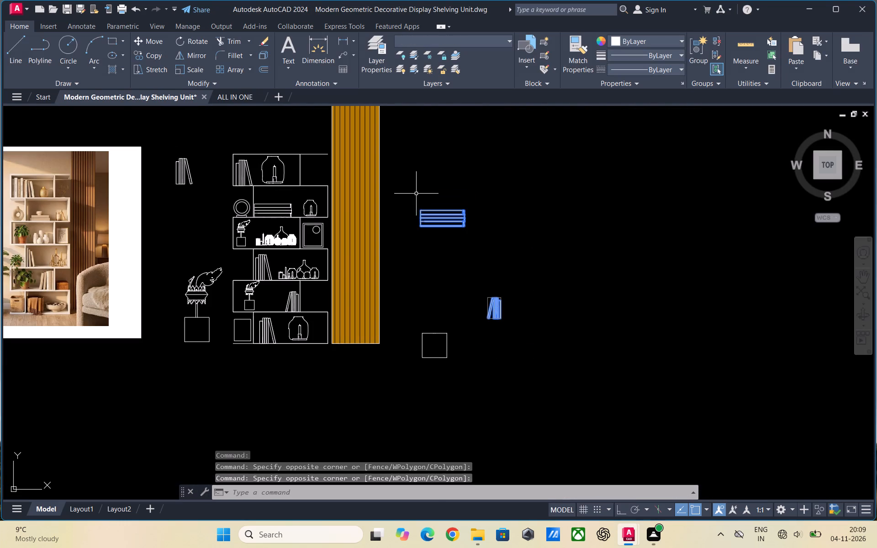
pyautogui.press('Delete')
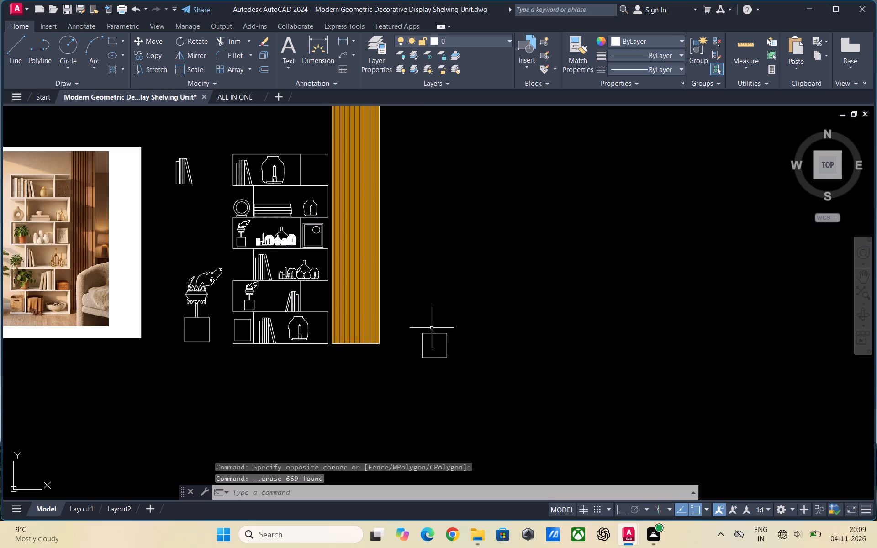
# Scale the top shelf's candle jar down to about half its size, using its upper-left rim as base point.
pyautogui.scroll(-1, 487, 232)
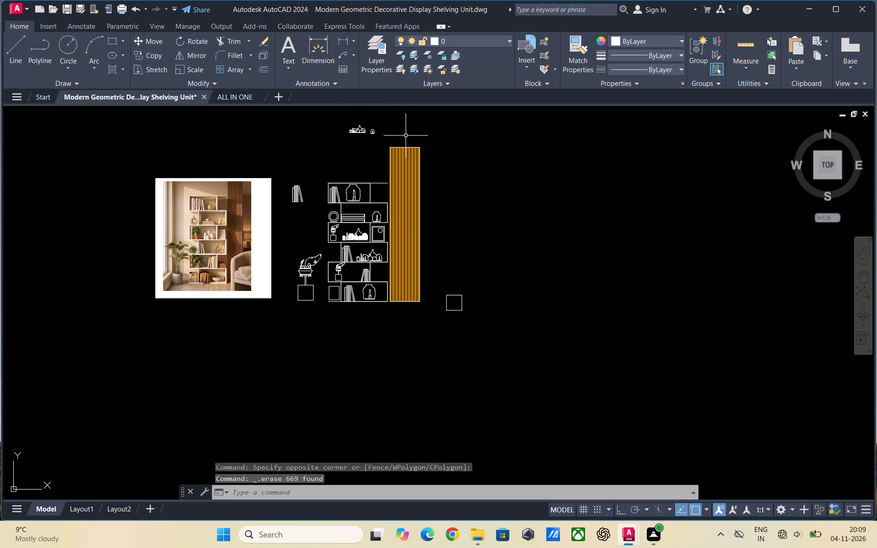
pyautogui.scroll(1, 356, 132)
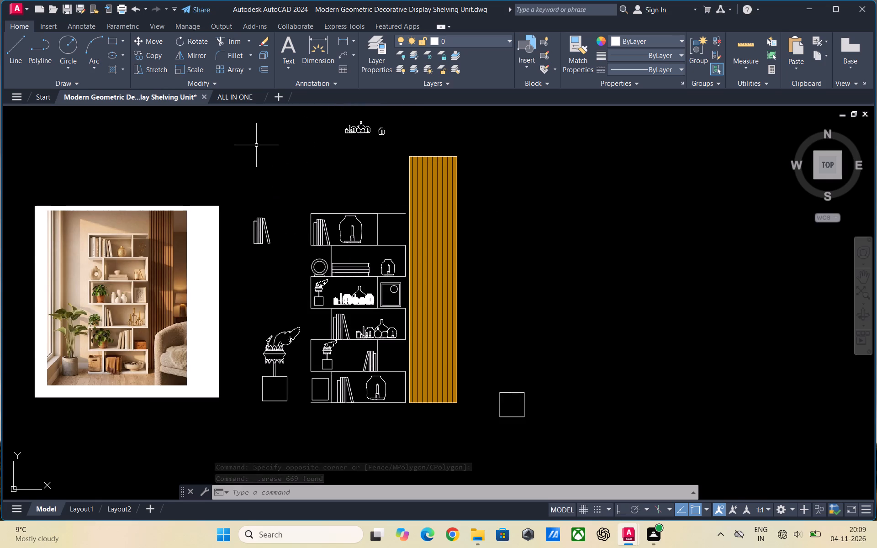
pyautogui.scroll(1, 357, 239)
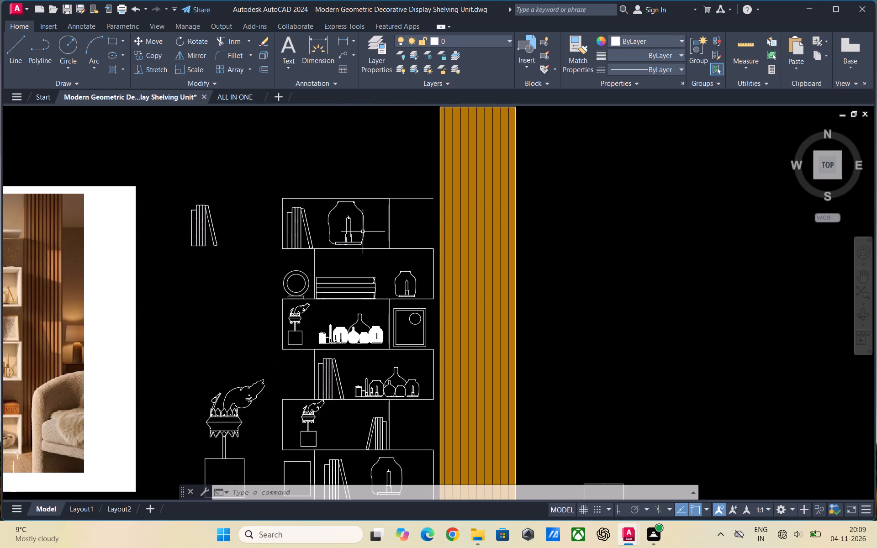
pyautogui.click(365, 232)
pyautogui.write('scale')
pyautogui.press('Return')
pyautogui.scroll(2, 347, 220)
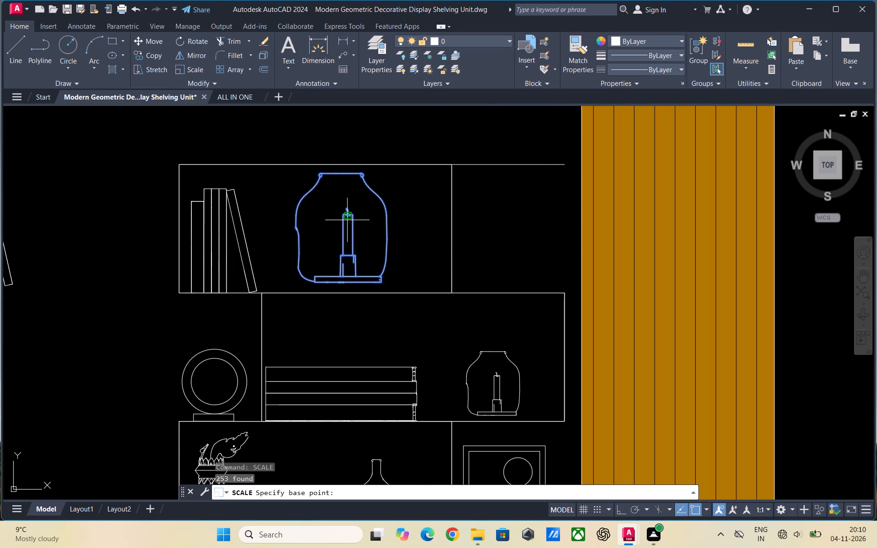
pyautogui.click(319, 174)
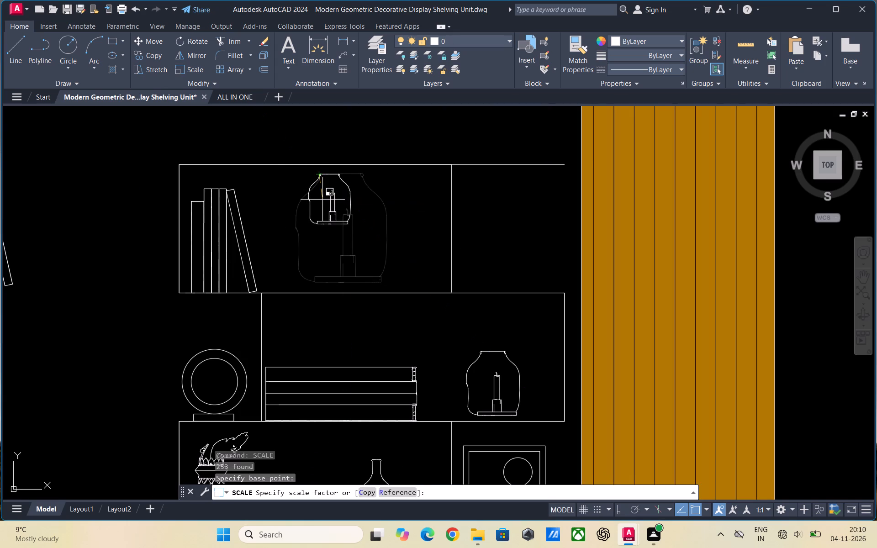
pyautogui.click(326, 203)
pyautogui.press('Escape')
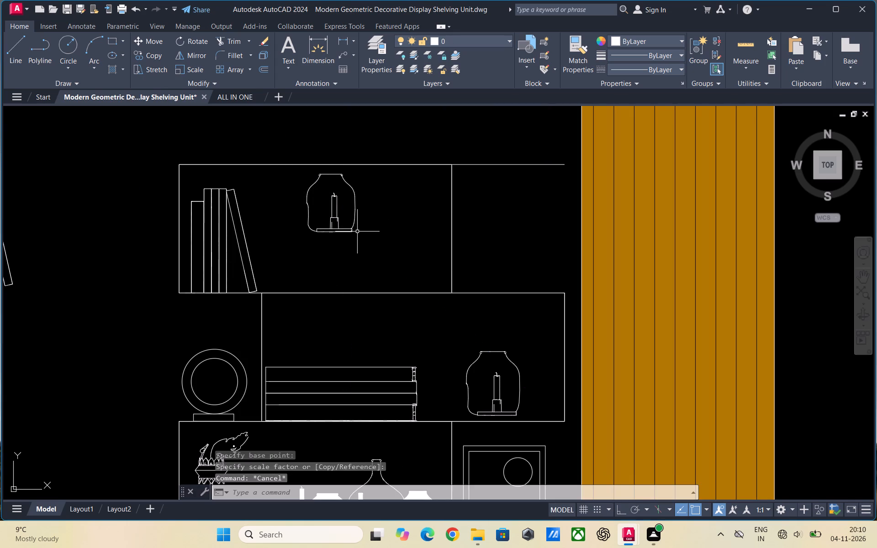
# Move the reduced candle jar down so it sits just above the top shelf's base line, and save the drawing.
pyautogui.click(352, 230)
pyautogui.rightClick(367, 246)
pyautogui.click(407, 322)
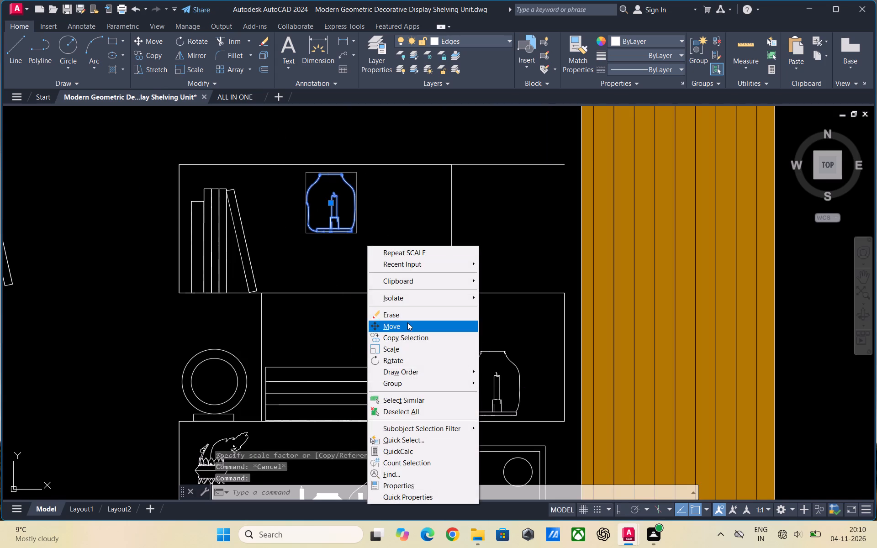
pyautogui.click(338, 215)
pyautogui.click(349, 268)
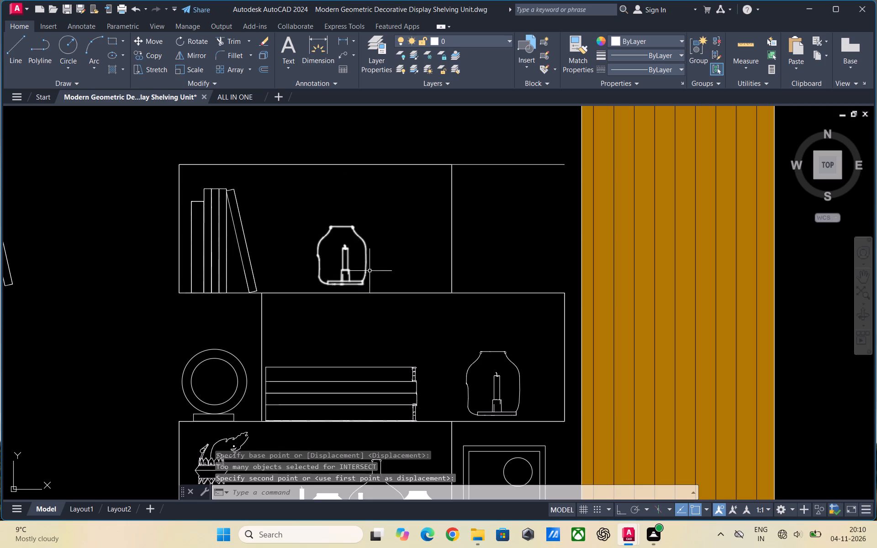
pyautogui.scroll(-1, 333, 234)
pyautogui.hotkey('ctrl', 's')
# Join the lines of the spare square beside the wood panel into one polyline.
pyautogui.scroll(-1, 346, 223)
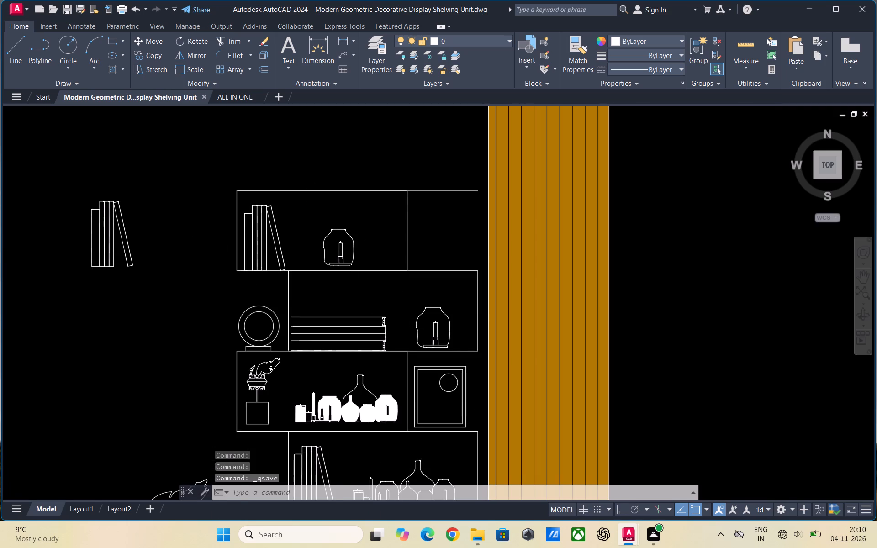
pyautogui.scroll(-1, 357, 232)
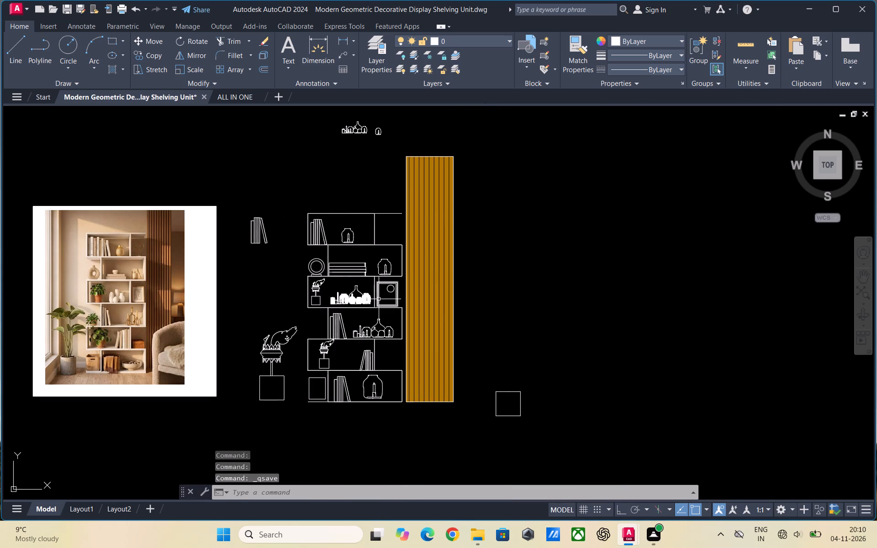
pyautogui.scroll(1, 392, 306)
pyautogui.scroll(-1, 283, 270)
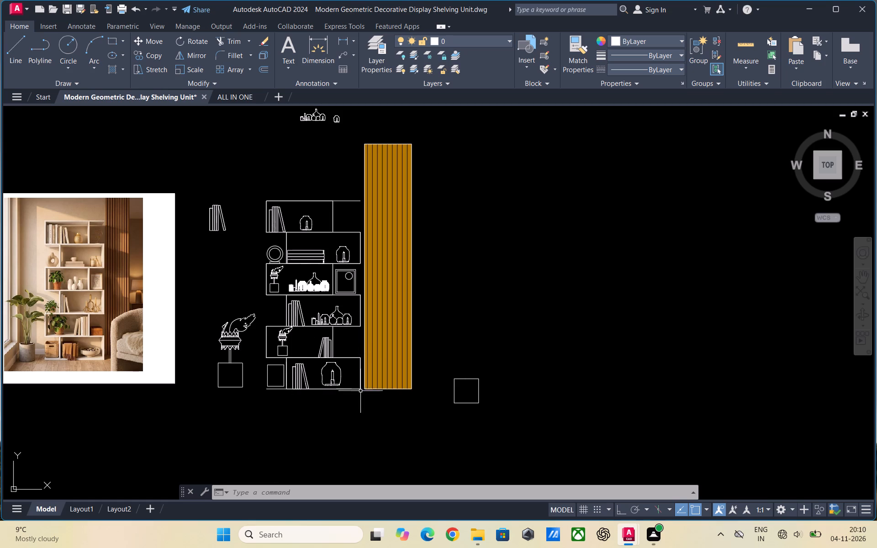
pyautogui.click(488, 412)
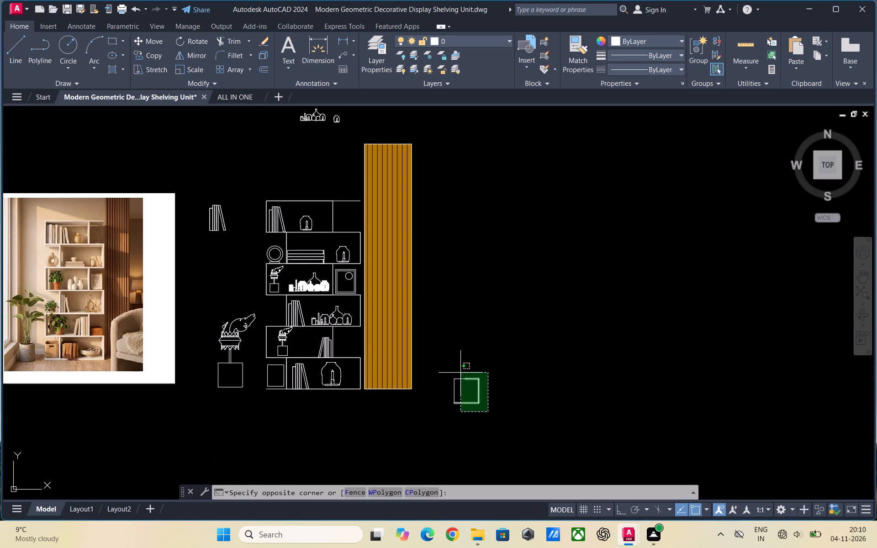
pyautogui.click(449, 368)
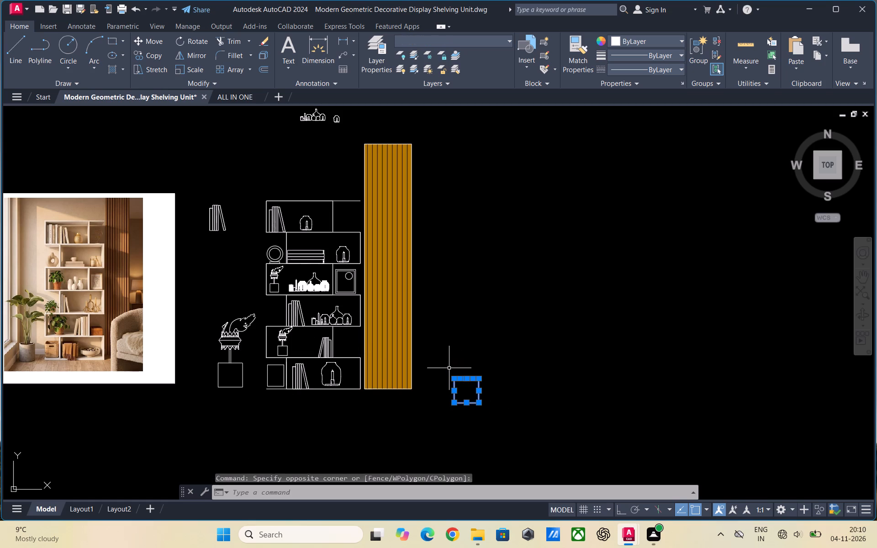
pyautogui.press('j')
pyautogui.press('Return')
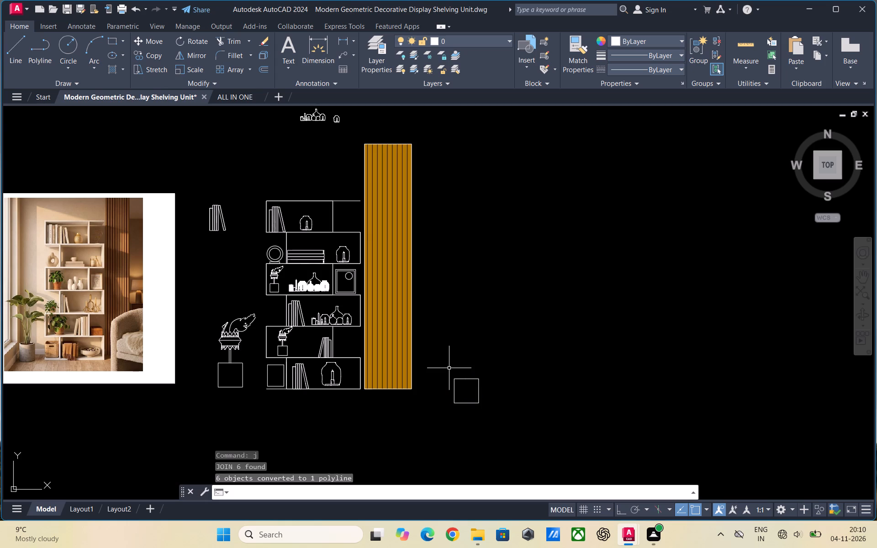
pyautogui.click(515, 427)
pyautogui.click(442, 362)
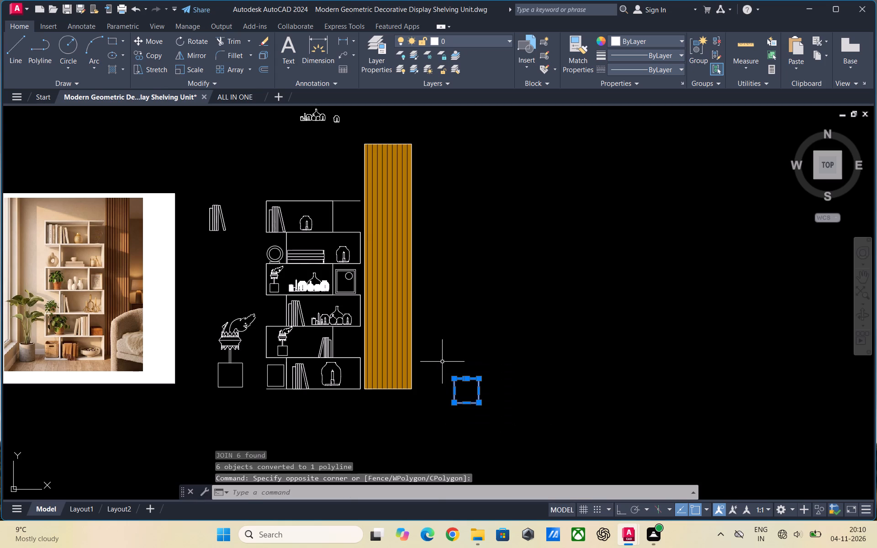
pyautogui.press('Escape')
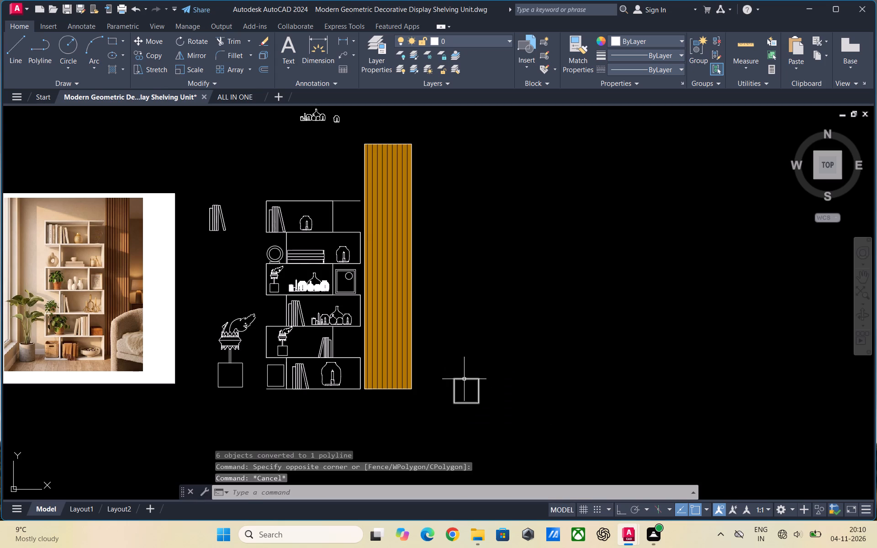
# Delete the spare square beside the wood panel.
pyautogui.click(464, 378)
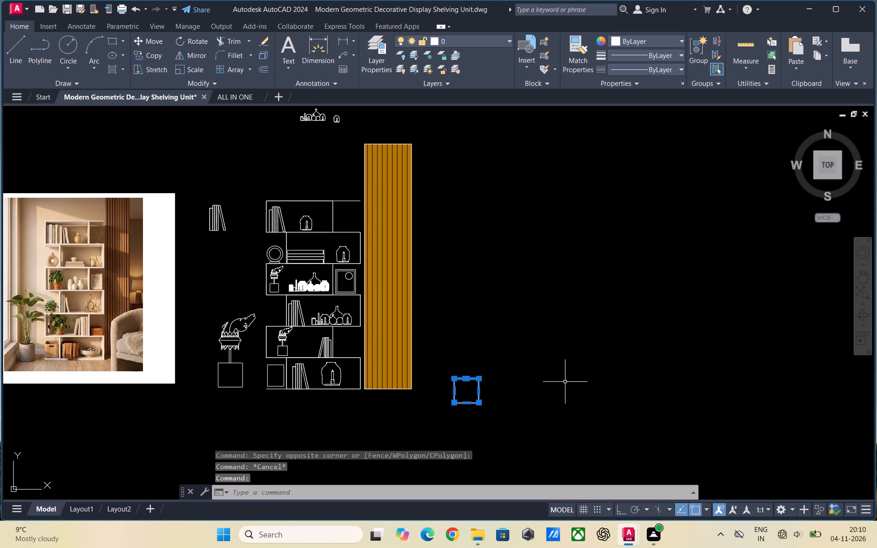
pyautogui.press('Delete')
# Draw a small rectangle in the empty area beside the lower part of the wood panel.
pyautogui.write('rec')
pyautogui.press('Return')
pyautogui.click(485, 341)
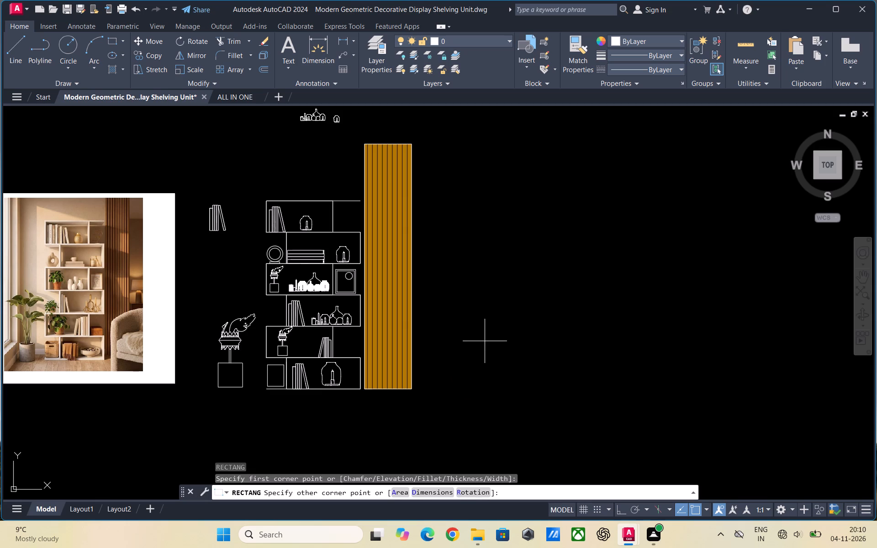
pyautogui.click(505, 358)
pyautogui.press('Escape')
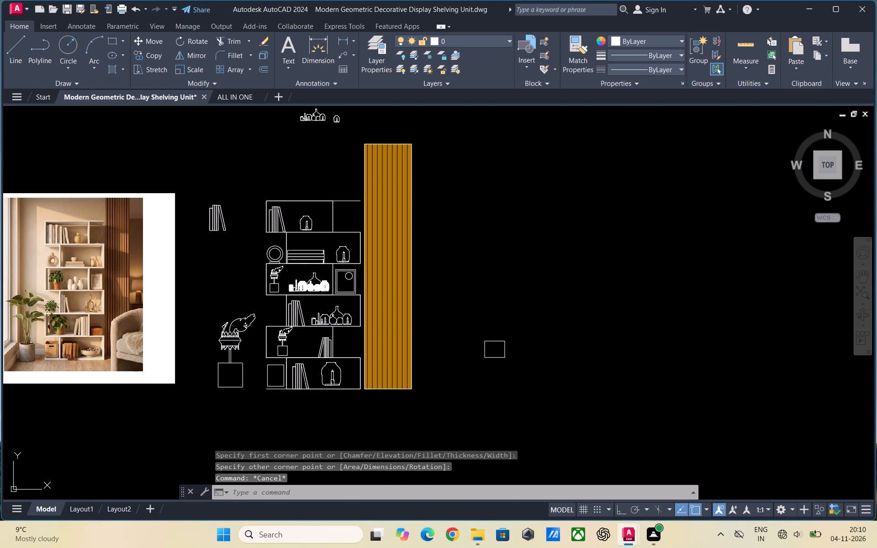
# Move the small rectangle beside the wood panel into the empty end compartment of the second shelf from the bottom, beside the leaning books.
pyautogui.click(504, 357)
pyautogui.rightClick(525, 370)
pyautogui.click(560, 178)
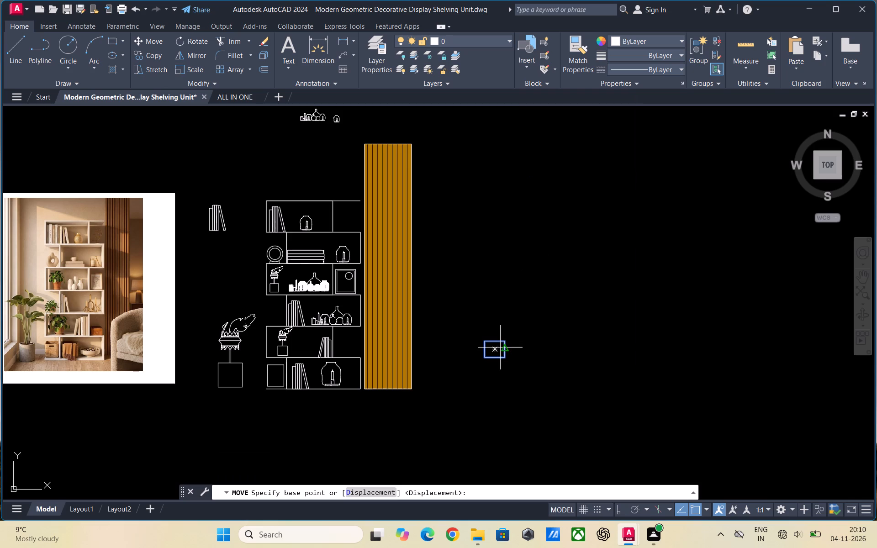
pyautogui.click(495, 349)
pyautogui.scroll(1, 350, 348)
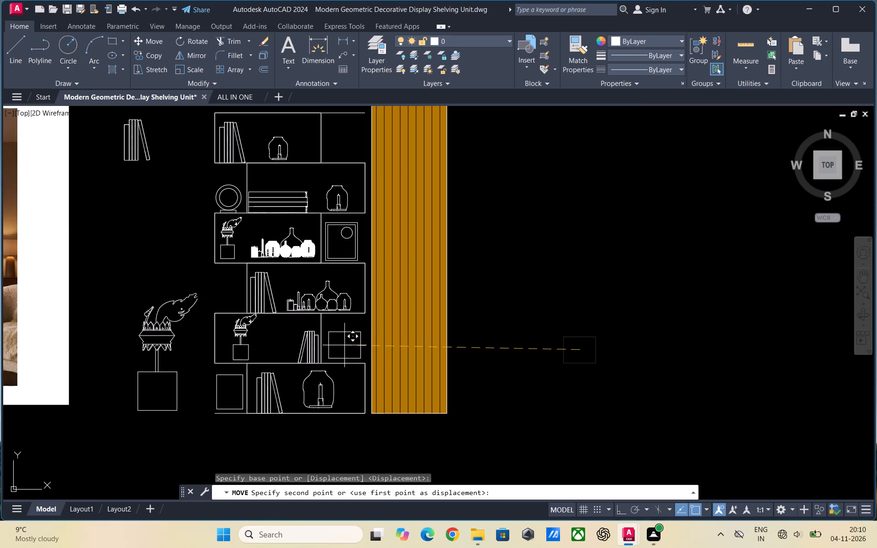
pyautogui.click(343, 349)
pyautogui.press('Escape')
pyautogui.scroll(-2, 370, 362)
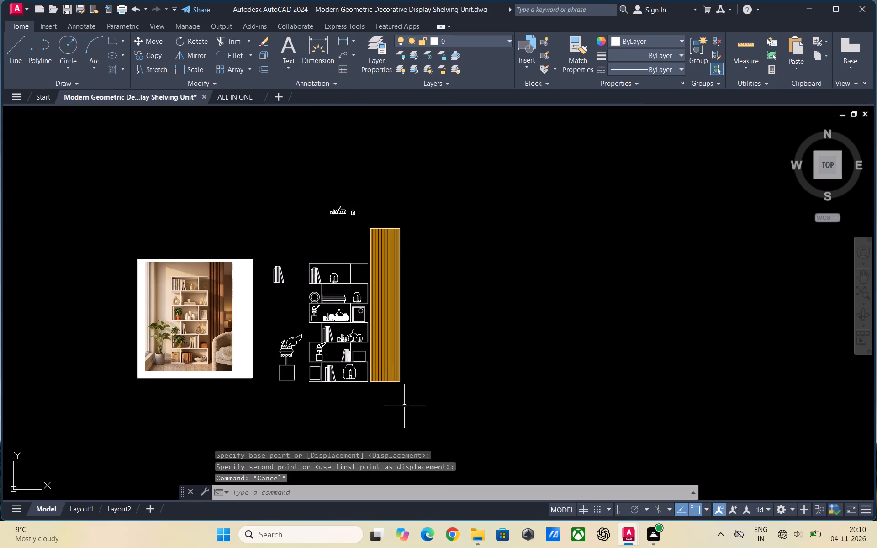
pyautogui.scroll(1, 362, 397)
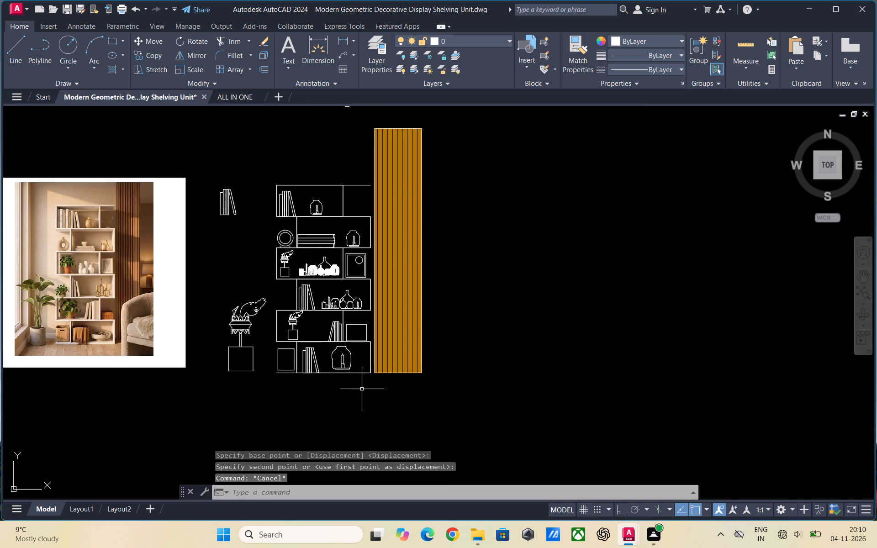
# Open the Decorative Wall Shelving drawing from the 10TH folder of OCT 2026 and look over its shelf elevations.
pyautogui.click(470, 532)
pyautogui.doubleClick(204, 143)
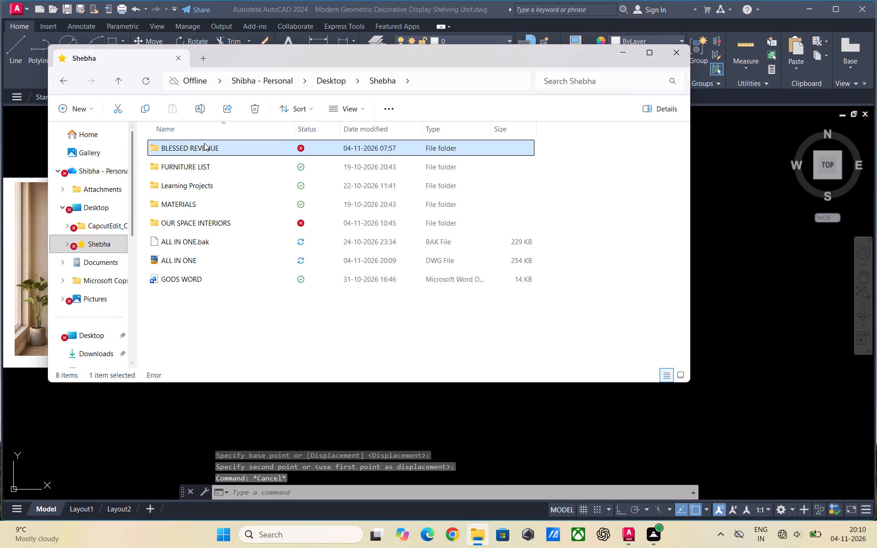
pyautogui.doubleClick(187, 165)
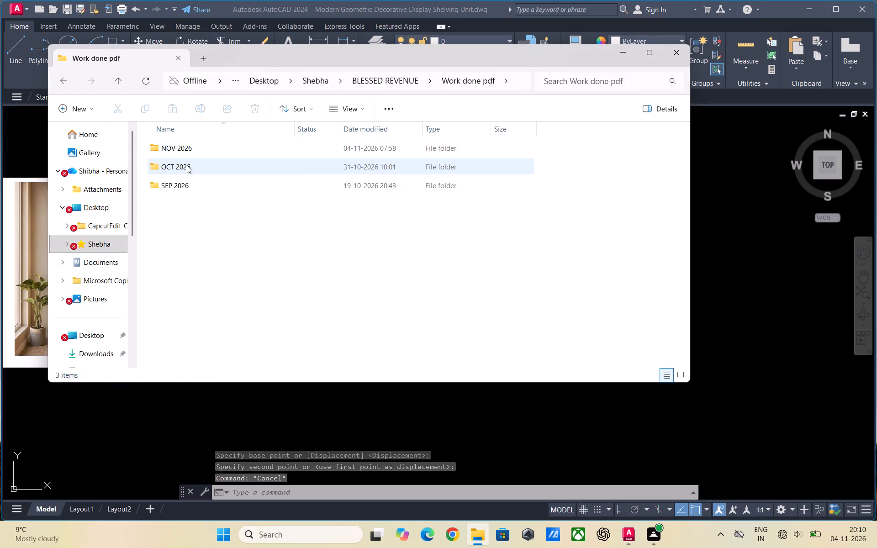
pyautogui.click(180, 186)
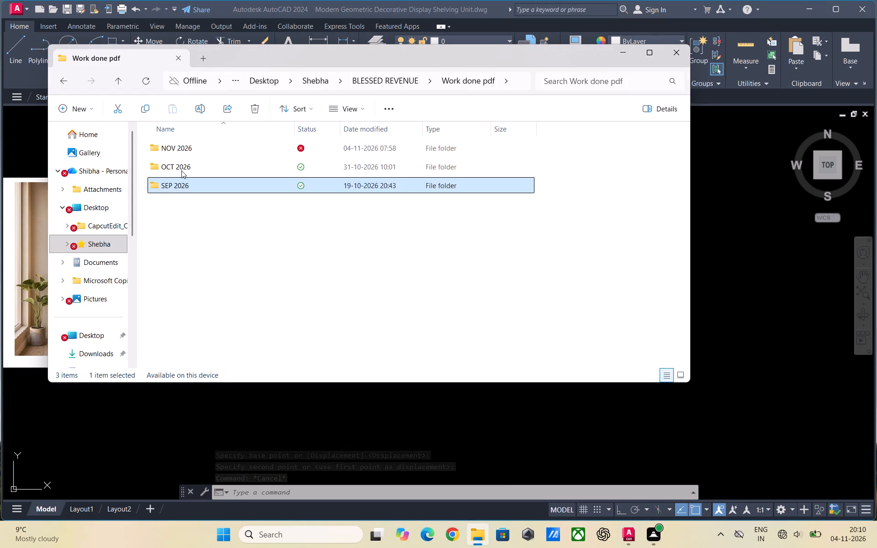
pyautogui.doubleClick(180, 164)
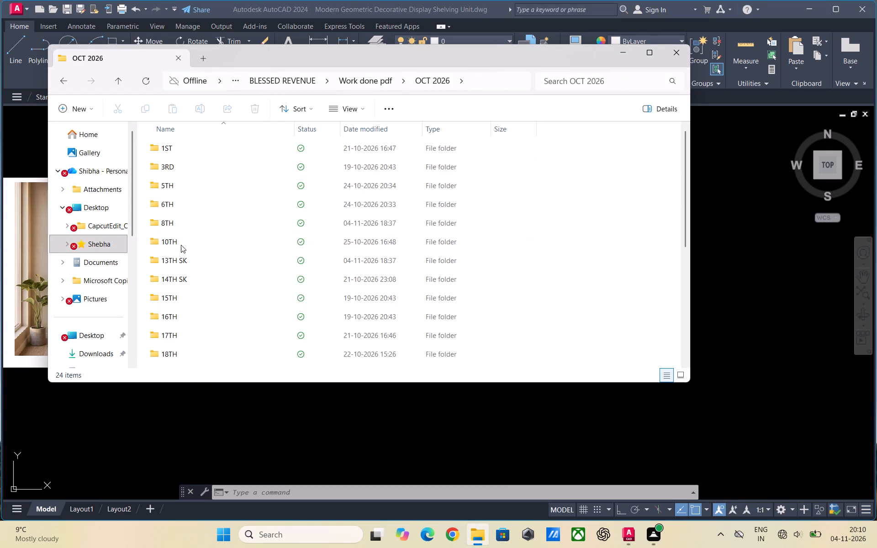
pyautogui.doubleClick(181, 245)
pyautogui.doubleClick(183, 170)
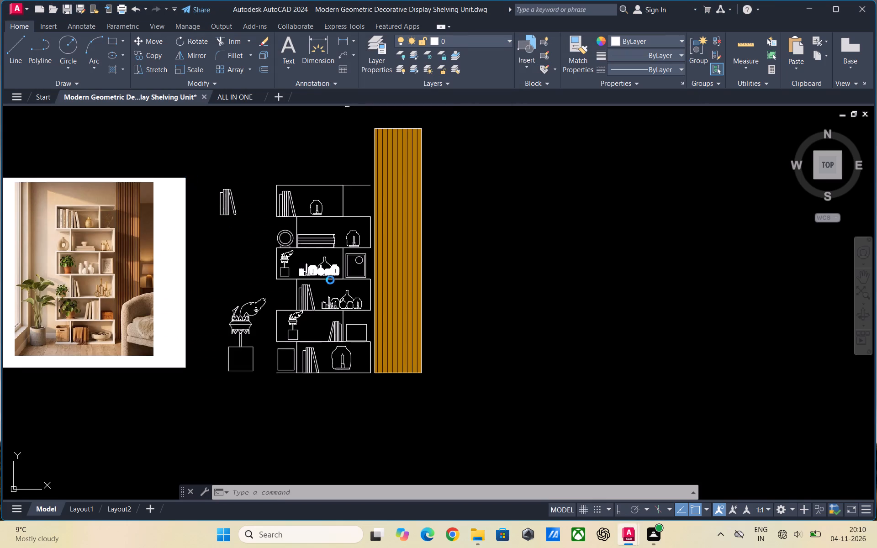
pyautogui.scroll(-1, 314, 261)
pyautogui.scroll(-1, 306, 300)
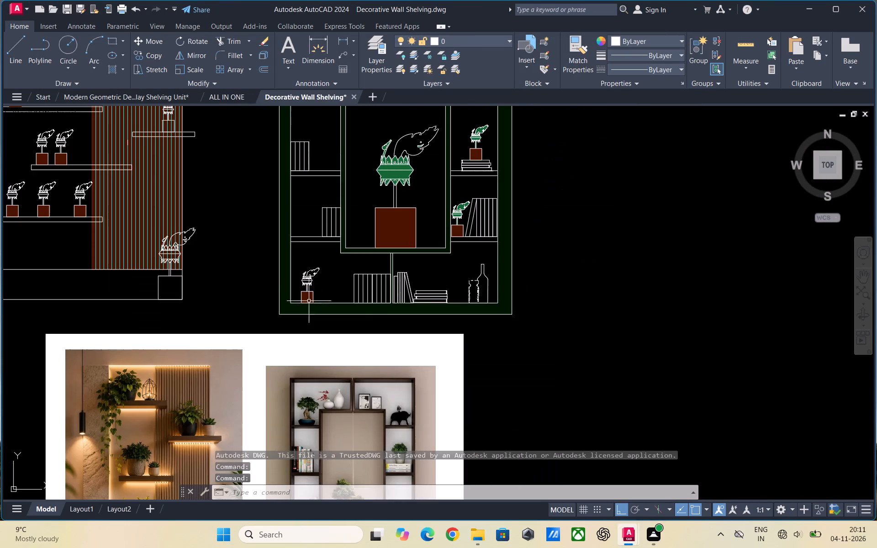
pyautogui.scroll(-1, 454, 309)
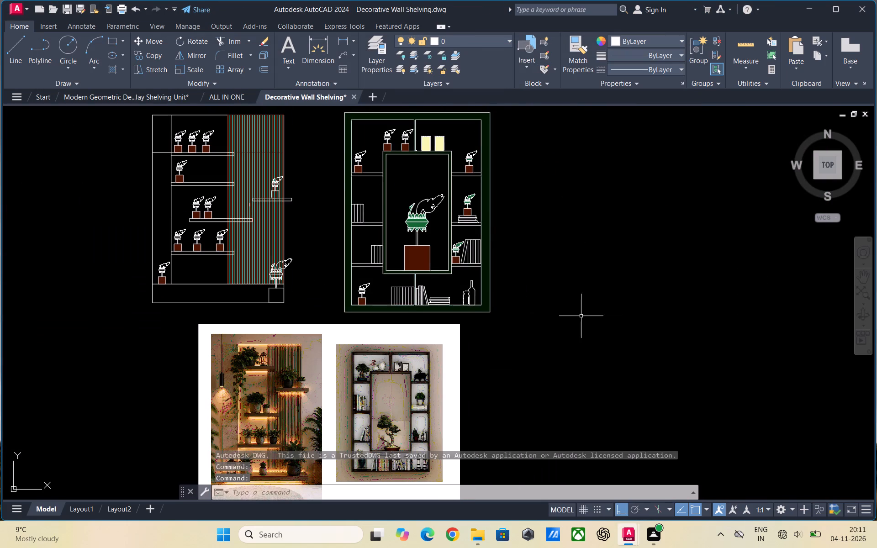
pyautogui.scroll(-1, 519, 316)
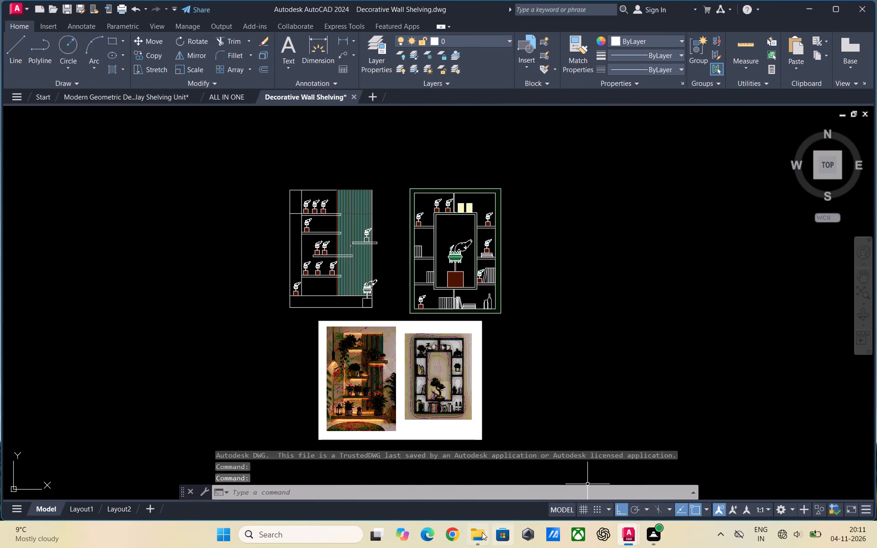
# Open the Disply unit drawing from the 8TH folder of OCT 2026 and examine its two shelf designs.
pyautogui.click(481, 532)
pyautogui.click(113, 79)
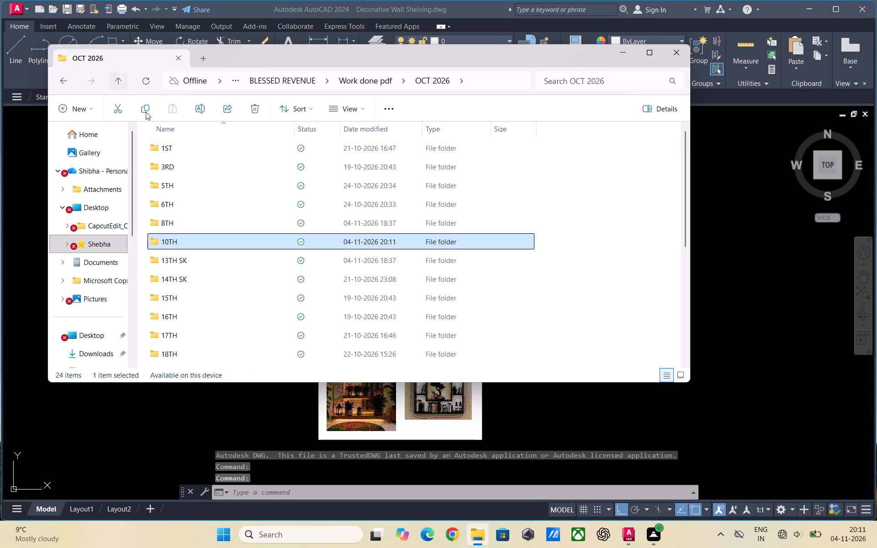
pyautogui.doubleClick(185, 221)
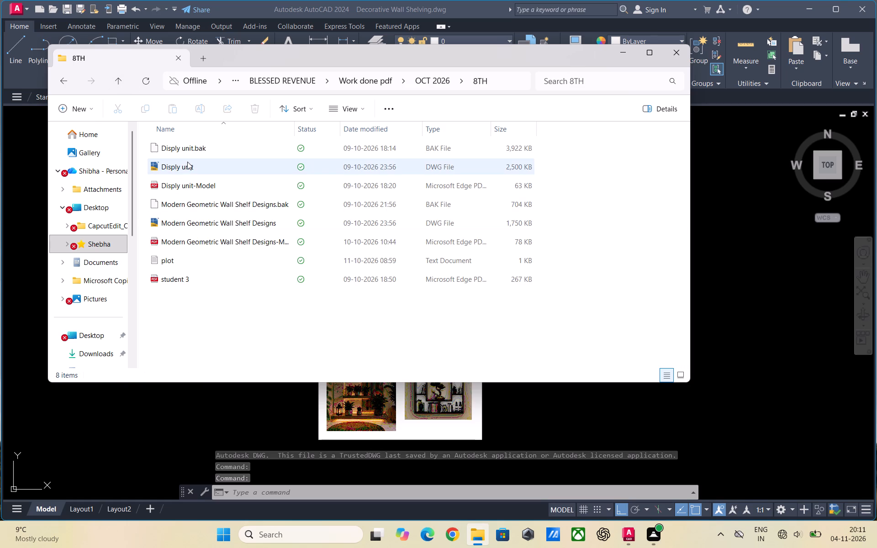
pyautogui.doubleClick(185, 163)
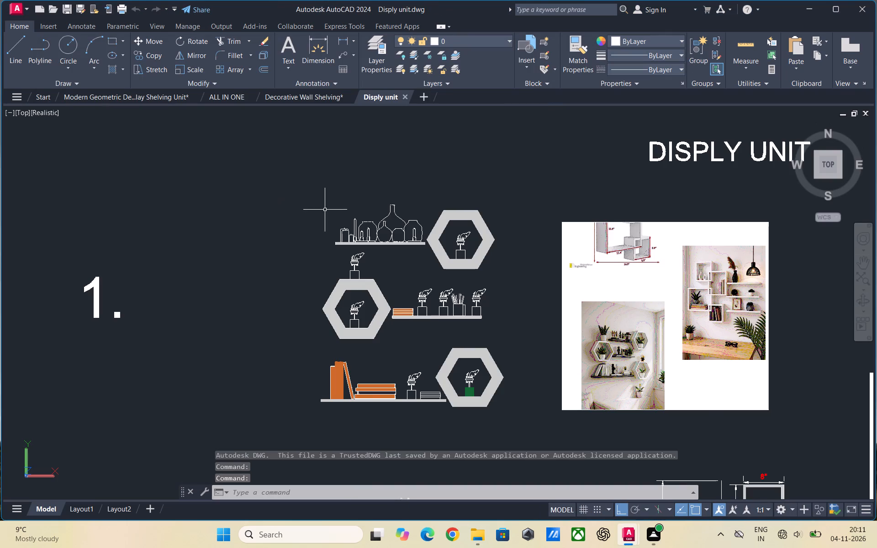
pyautogui.scroll(-1, 325, 210)
pyautogui.scroll(2, 453, 280)
pyautogui.scroll(-1, 275, 264)
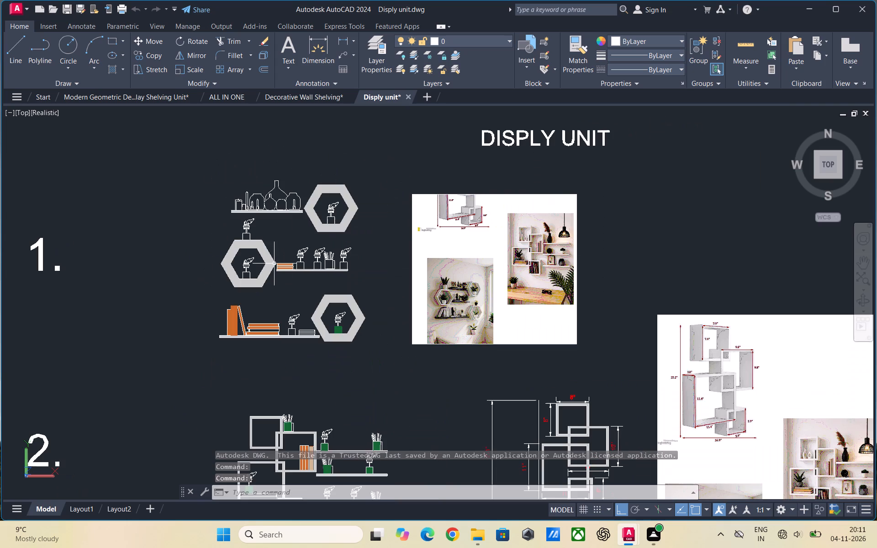
pyautogui.scroll(-1, 309, 247)
pyautogui.scroll(1, 327, 416)
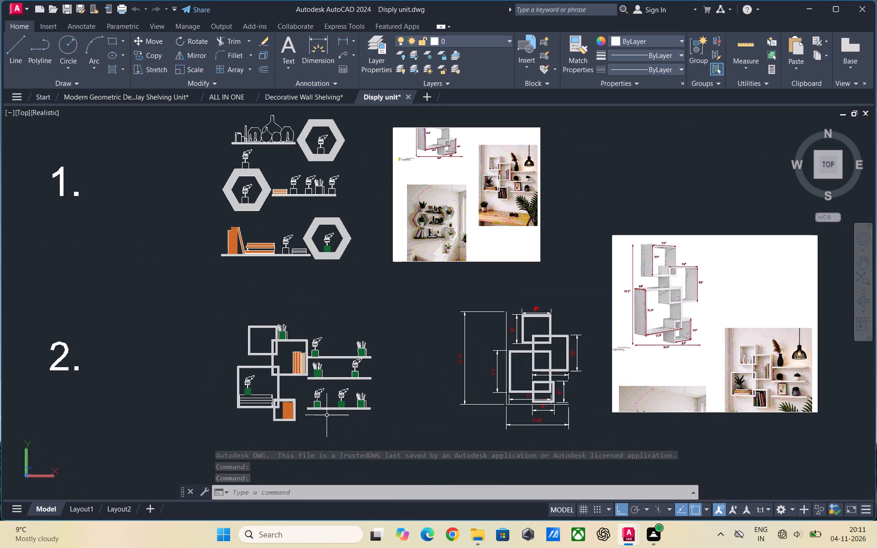
pyautogui.scroll(-1, 175, 342)
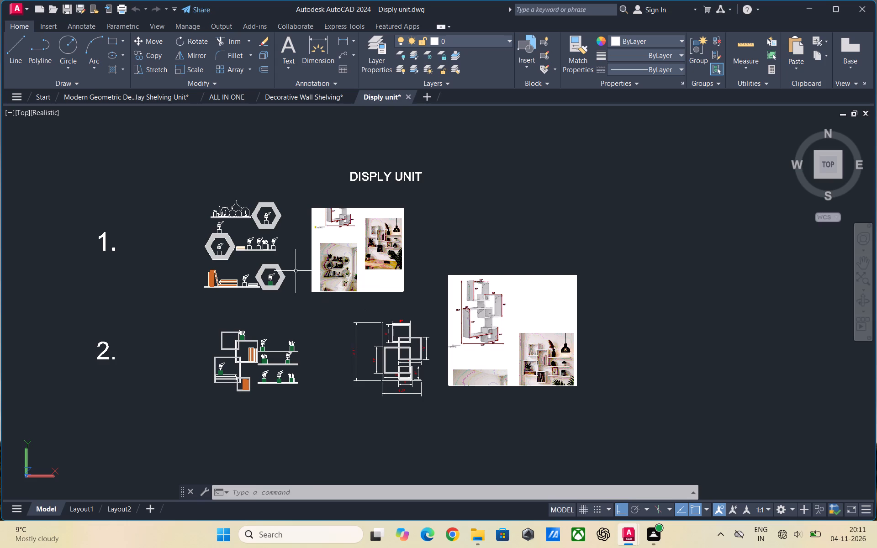
pyautogui.scroll(2, 222, 203)
pyautogui.scroll(-1, 222, 203)
pyautogui.scroll(1, 243, 263)
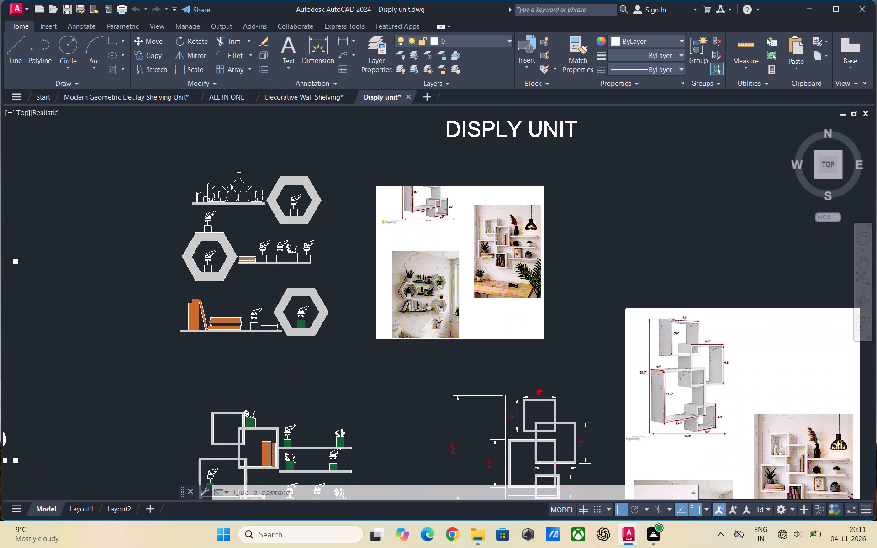
# Compare the geometric shelving elevation and its reference photo with the coloured books, plants and vases in the Disply unit drawing.
pyautogui.click(133, 93)
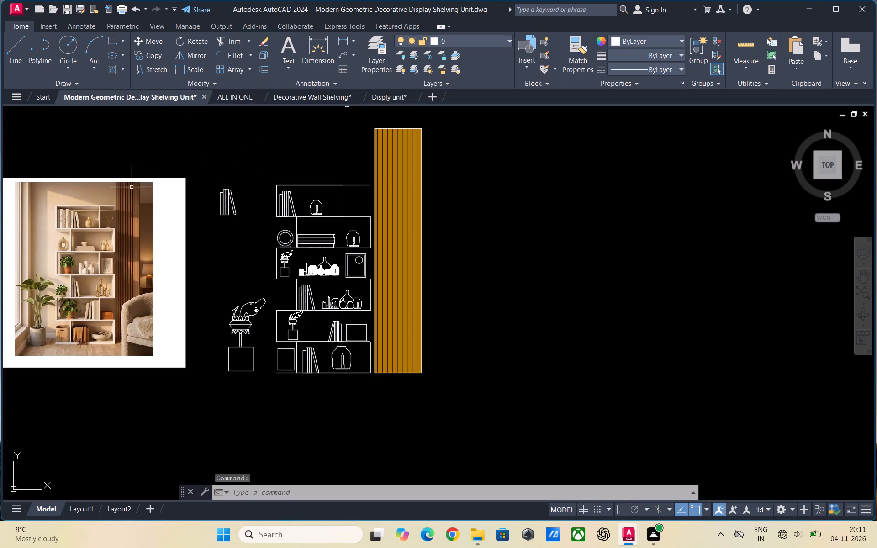
pyautogui.scroll(1, 97, 222)
pyautogui.scroll(-1, 220, 212)
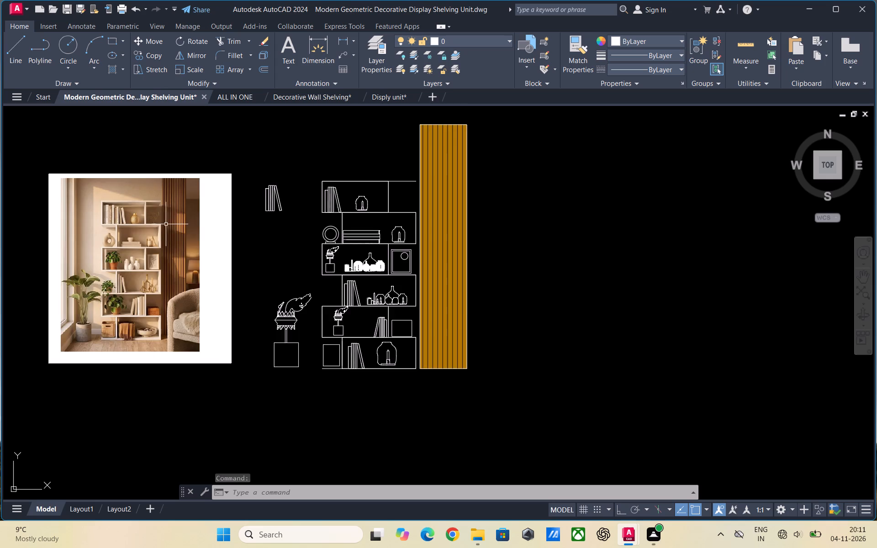
pyautogui.scroll(1, 166, 224)
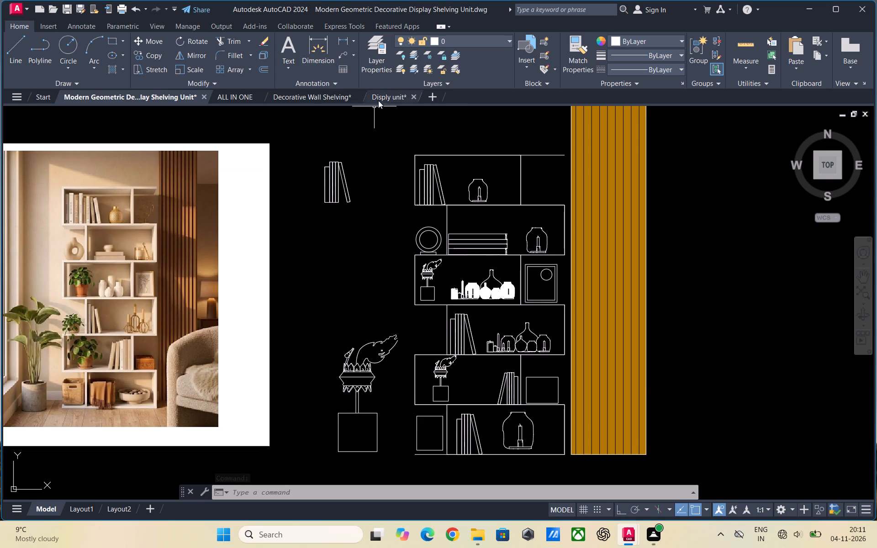
pyautogui.click(381, 97)
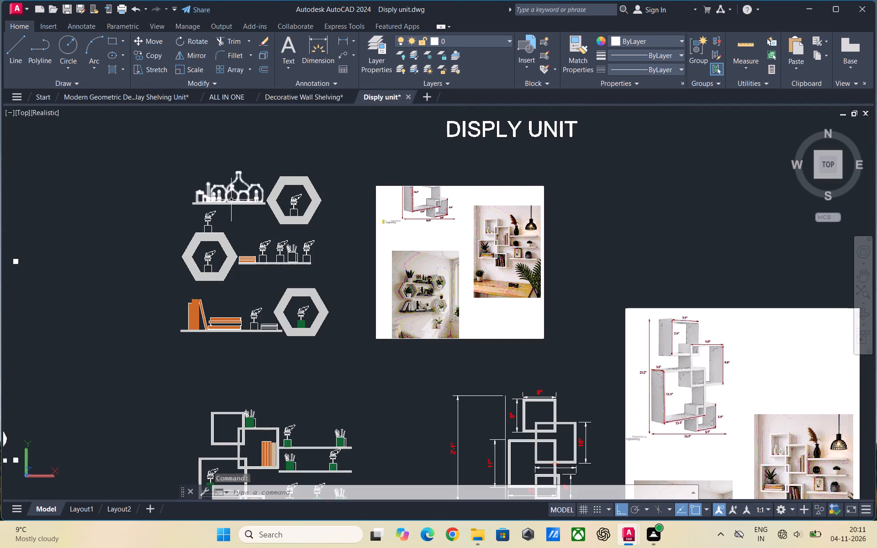
pyautogui.scroll(1, 232, 197)
pyautogui.scroll(-1, 232, 197)
pyautogui.scroll(1, 250, 169)
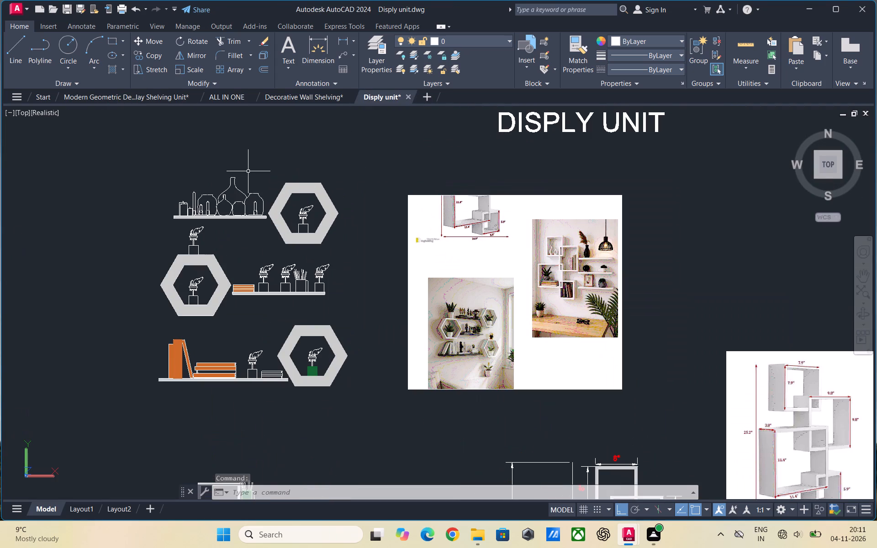
pyautogui.scroll(1, 227, 200)
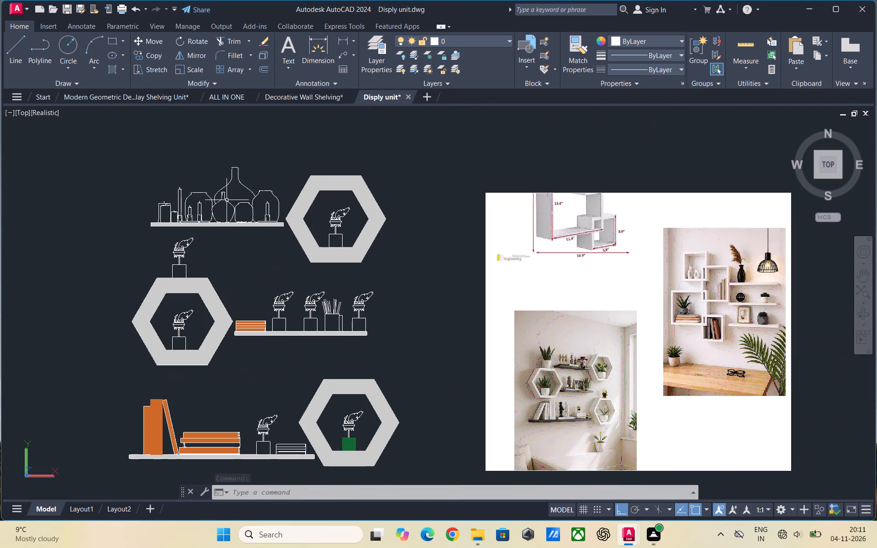
pyautogui.scroll(2, 199, 191)
pyautogui.scroll(-1, 189, 189)
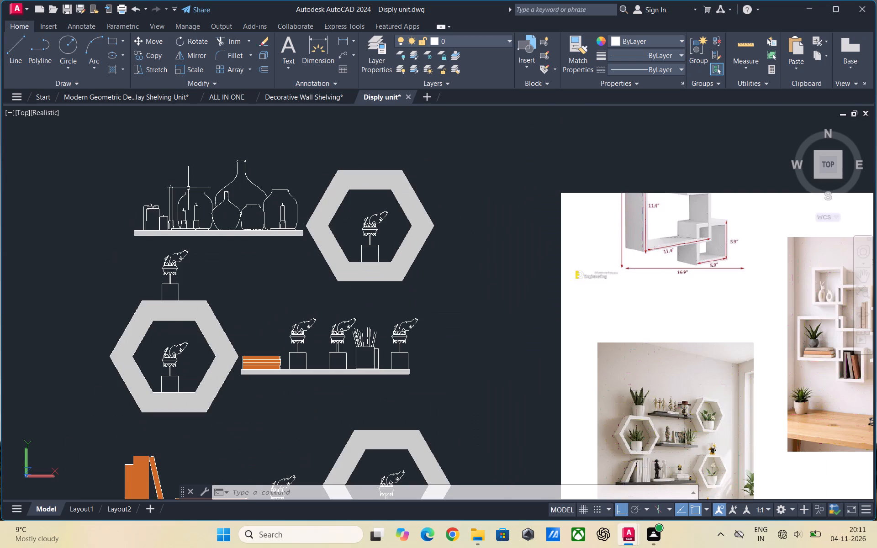
pyautogui.scroll(-1, 181, 195)
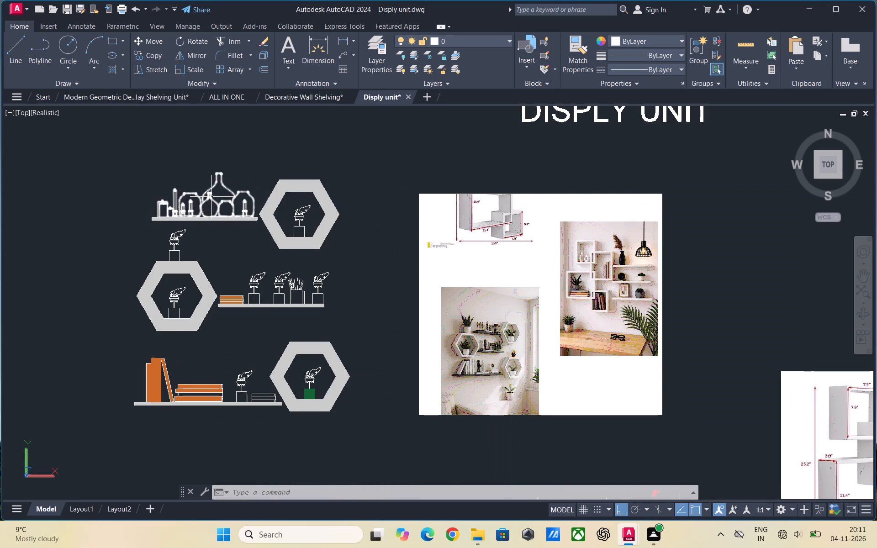
pyautogui.scroll(-2, 140, 209)
pyautogui.scroll(2, 203, 394)
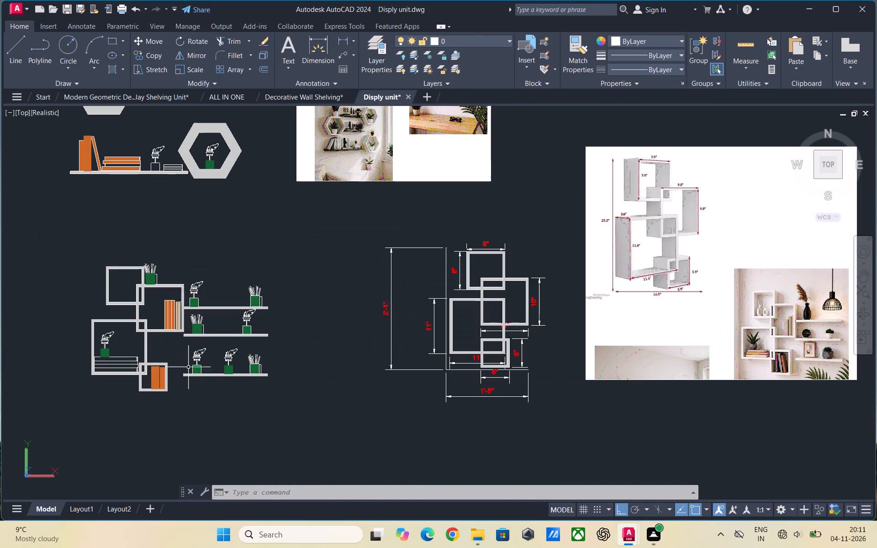
pyautogui.scroll(3, 201, 327)
pyautogui.scroll(-2, 201, 327)
pyautogui.scroll(-2, 246, 310)
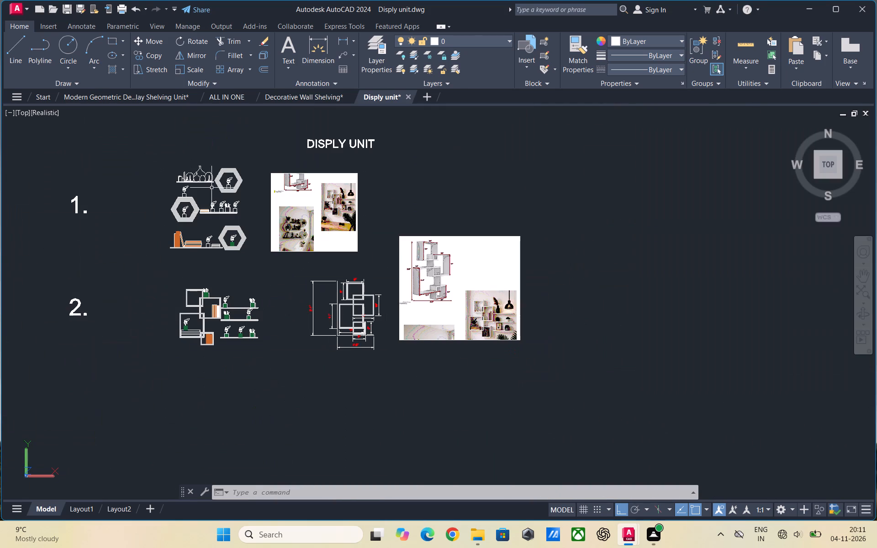
pyautogui.click(128, 98)
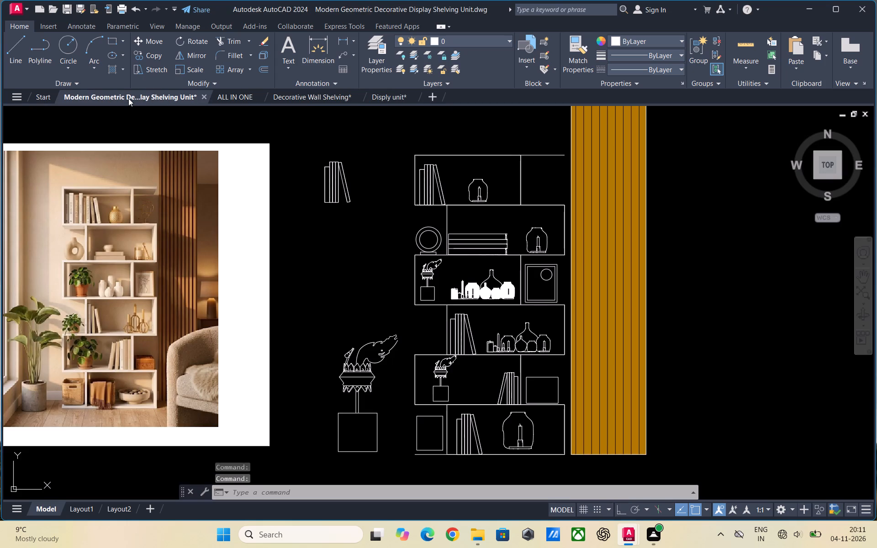
# Examine the plants, books and bottles in the Decorative Wall Shelving drawing and return to the Modern Geometric shelving drawing.
pyautogui.click(318, 98)
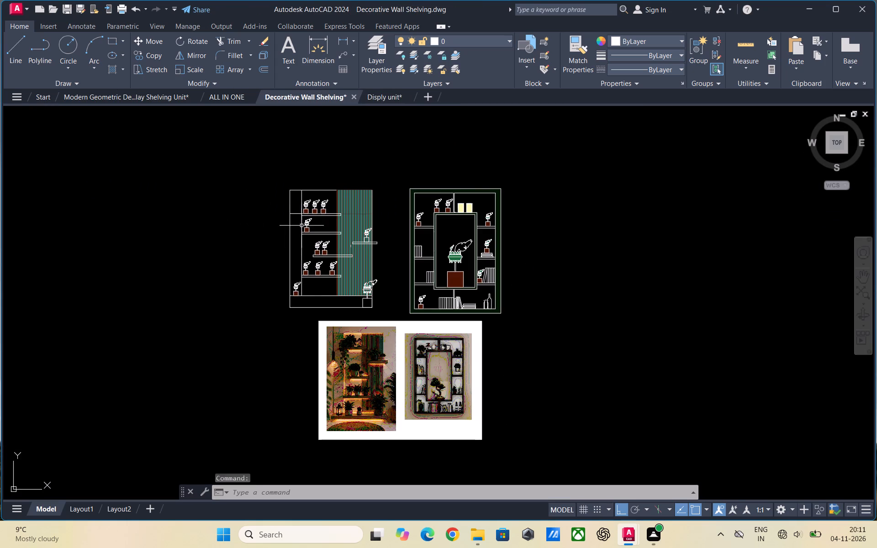
pyautogui.scroll(2, 316, 229)
pyautogui.scroll(-2, 103, 230)
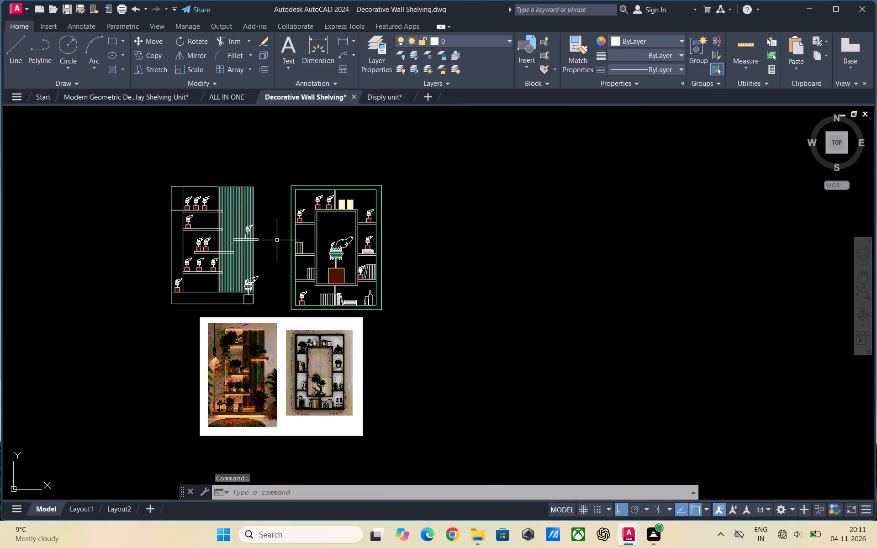
pyautogui.scroll(2, 321, 244)
pyautogui.scroll(-1, 319, 211)
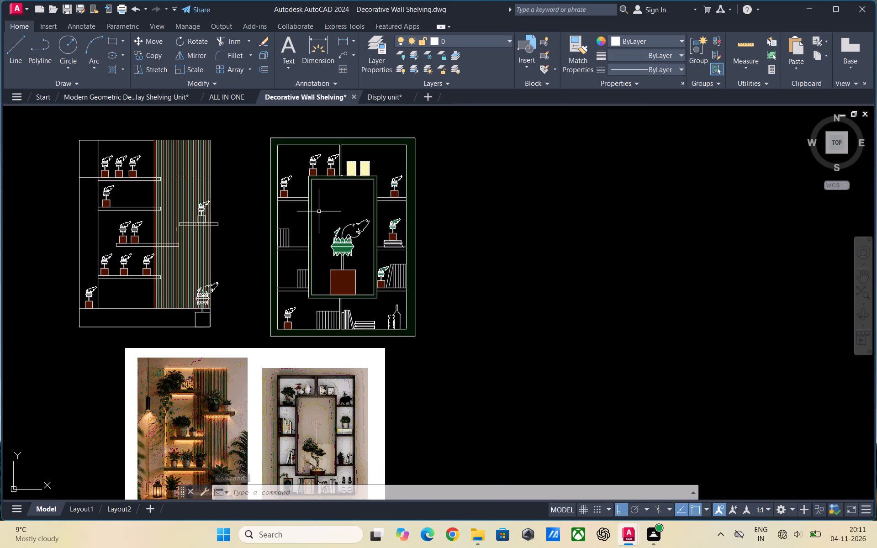
pyautogui.scroll(-1, 264, 275)
pyautogui.scroll(3, 355, 299)
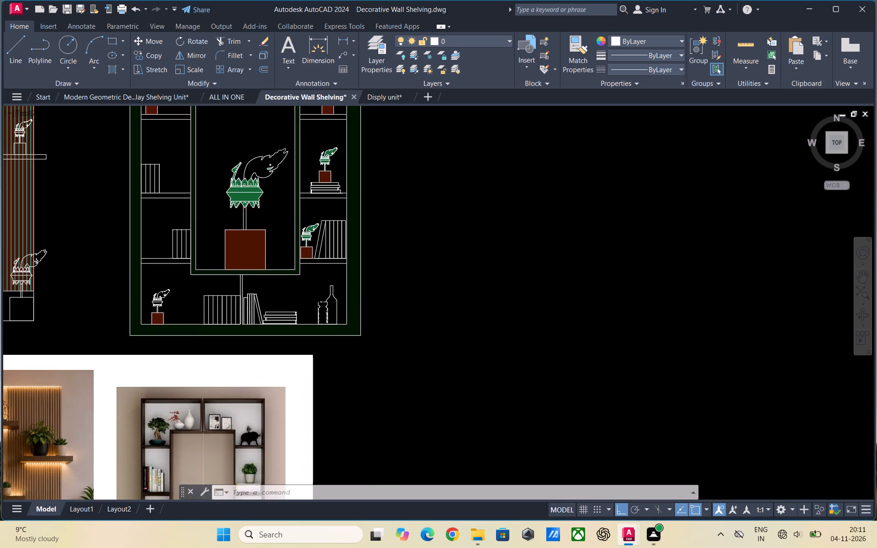
pyautogui.scroll(-2, 367, 304)
pyautogui.click(153, 96)
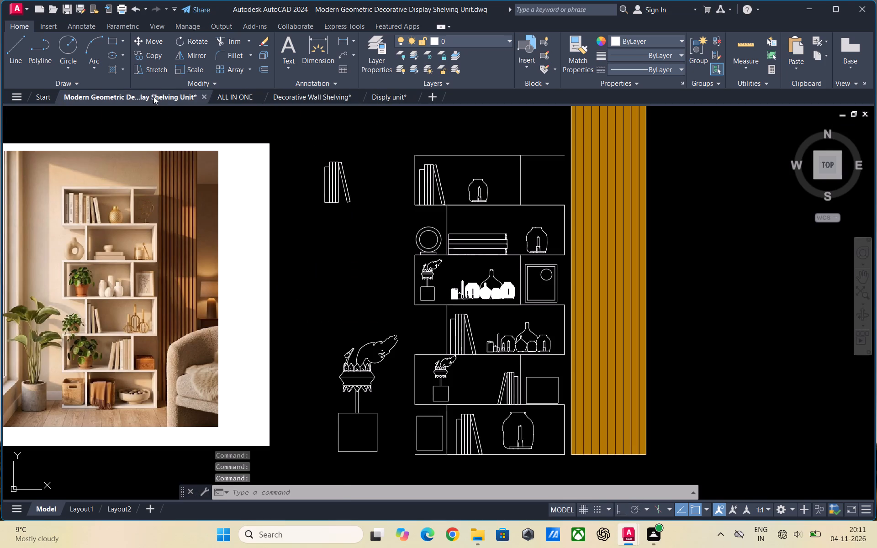
# Switch to the Disply unit drawing and examine its shelf designs, including the bottle and vase group on the first design's top shelf.
pyautogui.click(318, 95)
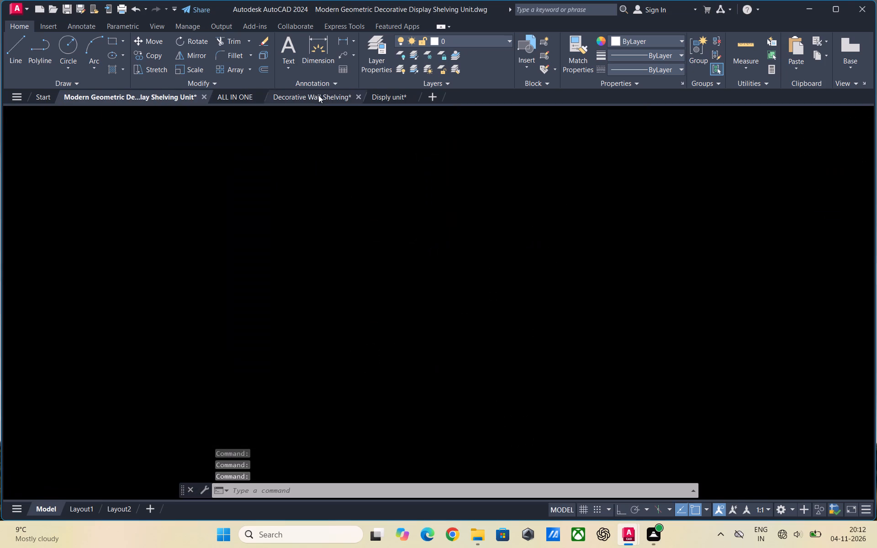
pyautogui.click(380, 100)
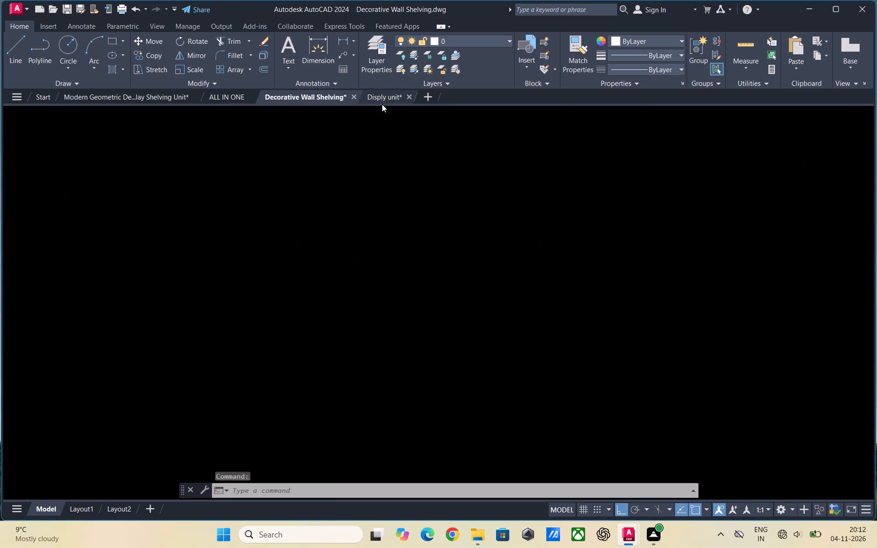
pyautogui.scroll(2, 260, 320)
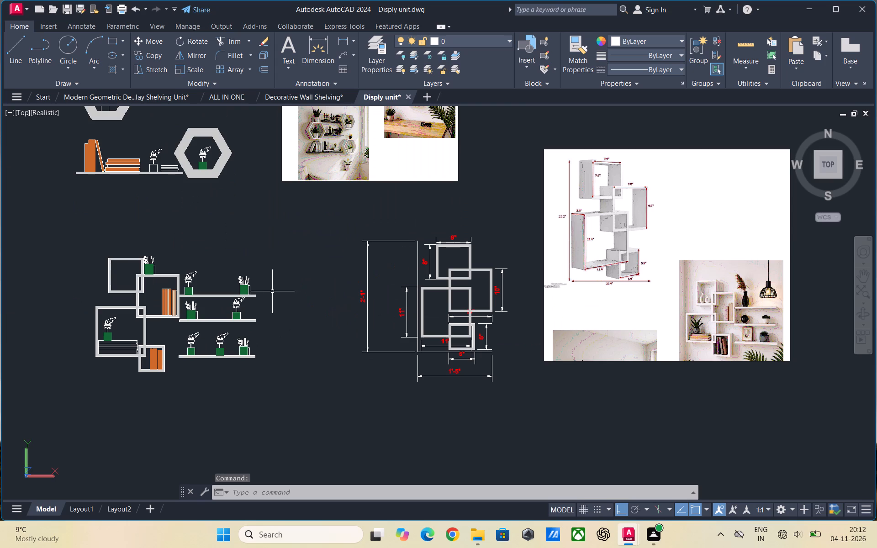
pyautogui.scroll(-1, 306, 295)
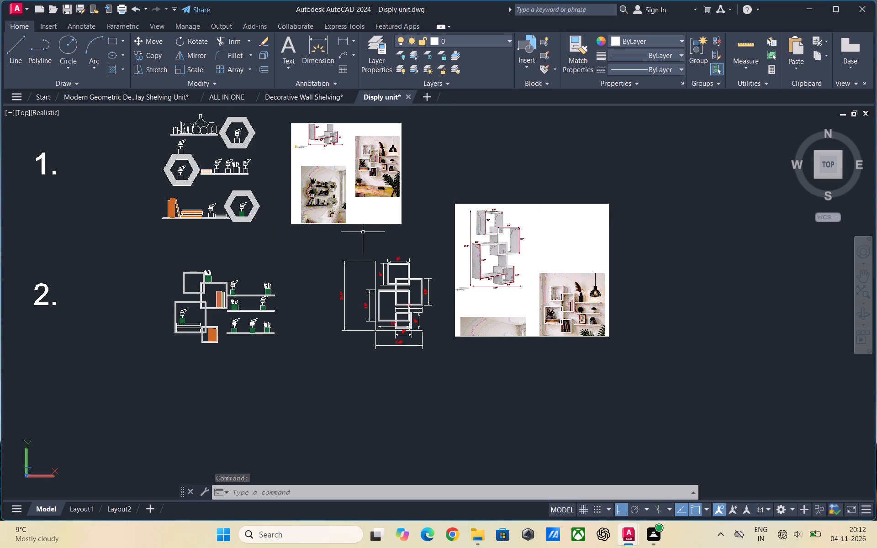
pyautogui.scroll(2, 230, 352)
pyautogui.scroll(-2, 306, 366)
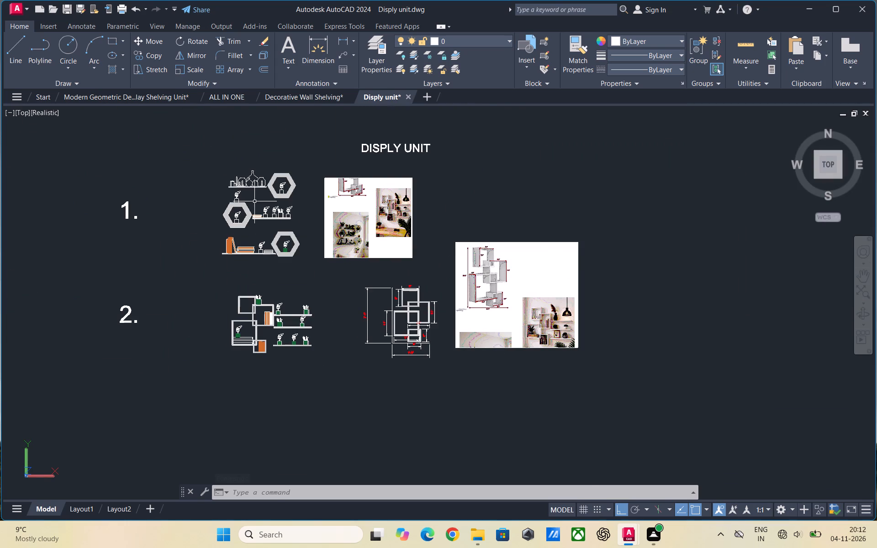
pyautogui.scroll(3, 255, 202)
pyautogui.scroll(-2, 269, 254)
pyautogui.scroll(2, 256, 203)
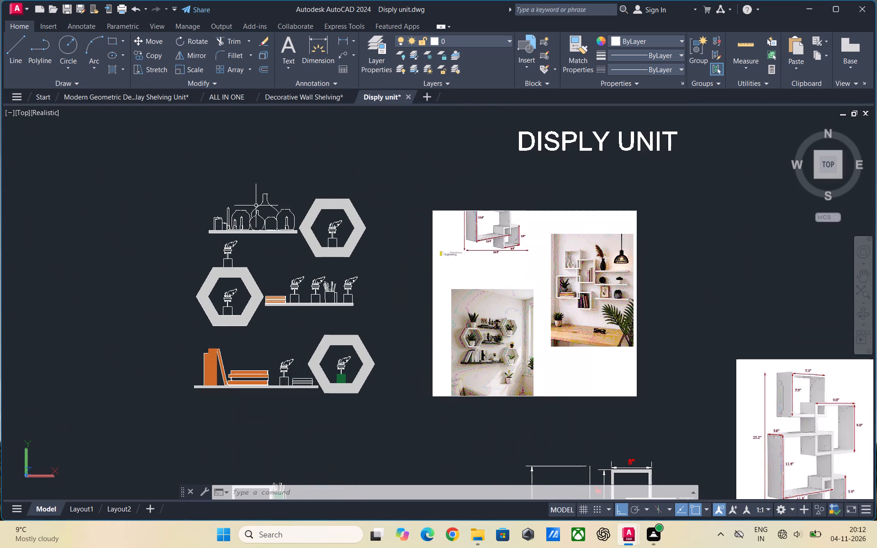
pyautogui.click(258, 207)
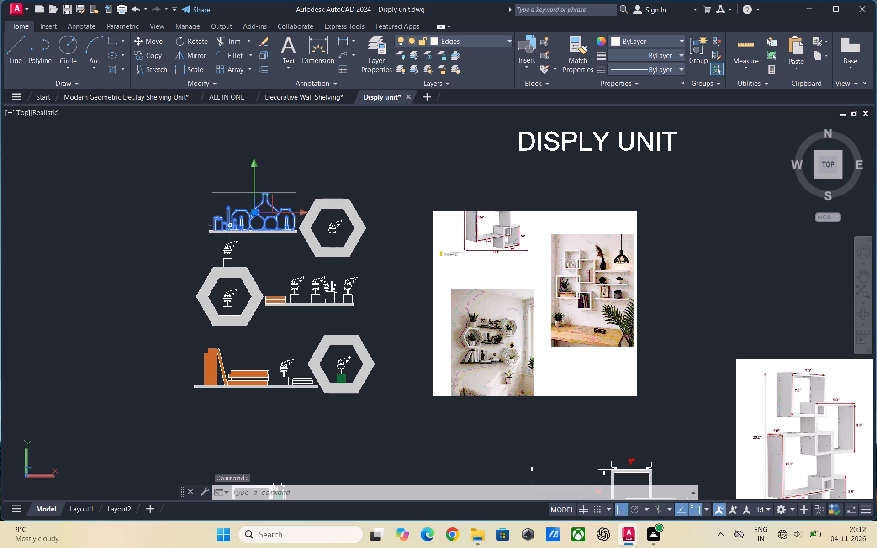
pyautogui.press('Escape')
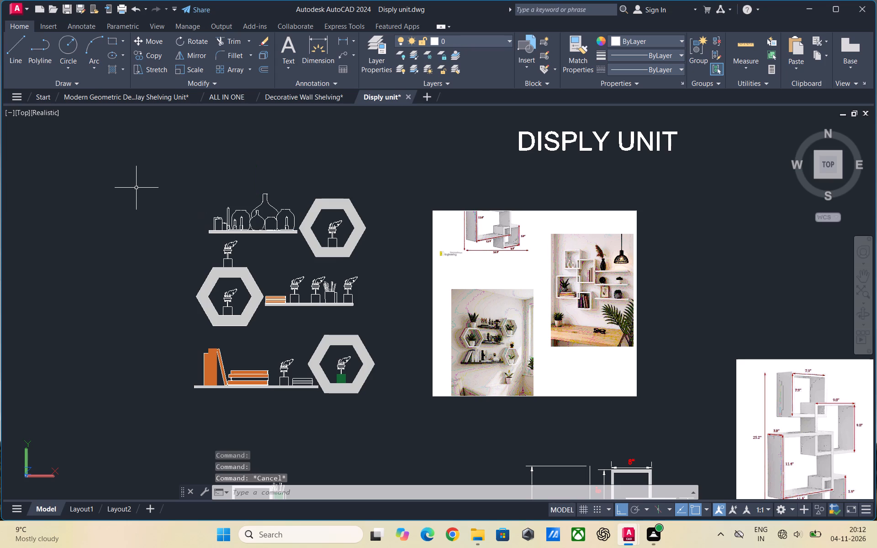
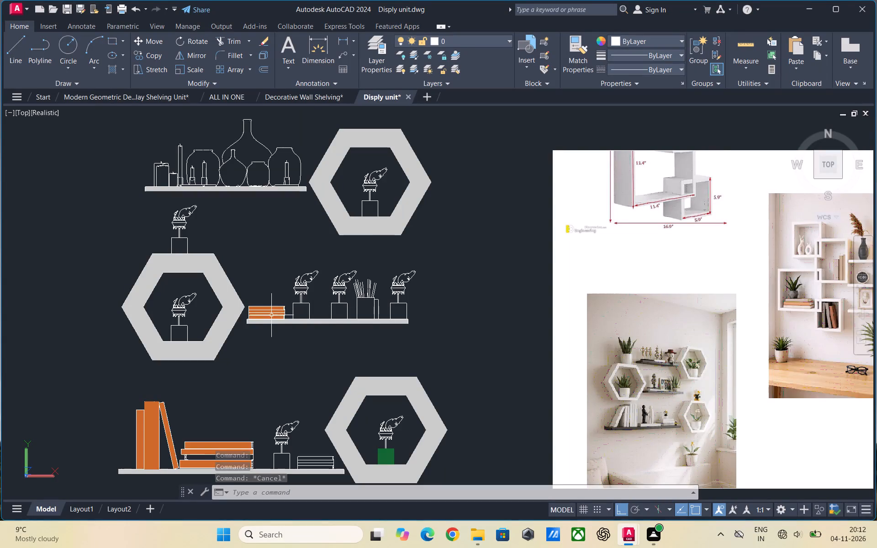
# Examine the hexagon shelf design and its reference photos in the Disply unit drawing and return to the Modern Geometric shelving drawing.
pyautogui.scroll(-1, 277, 322)
pyautogui.scroll(1, 343, 313)
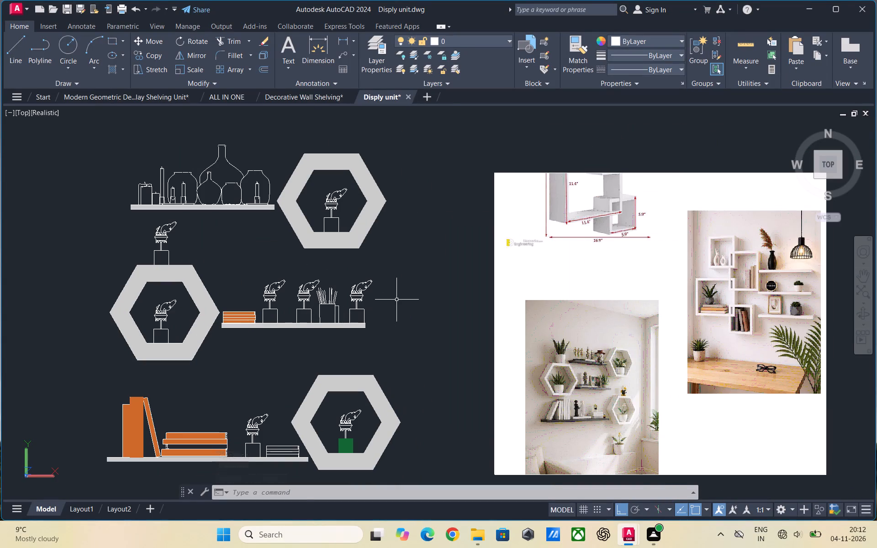
pyautogui.scroll(-1, 397, 300)
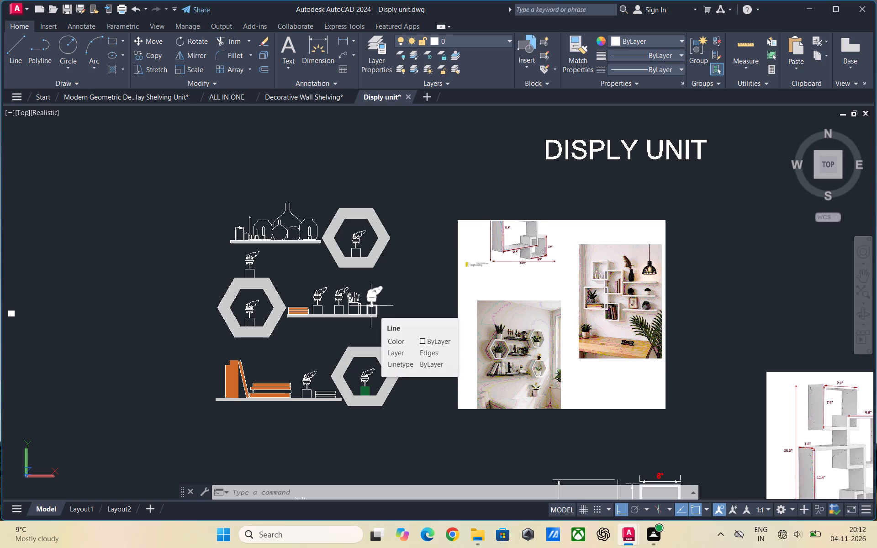
pyautogui.scroll(2, 366, 231)
pyautogui.scroll(-2, 248, 217)
pyautogui.scroll(1, 235, 242)
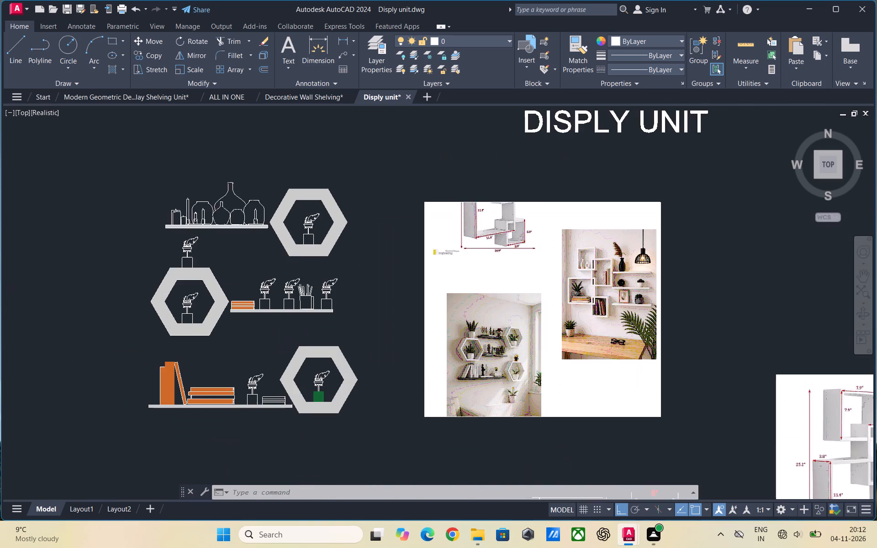
pyautogui.scroll(-1, 235, 242)
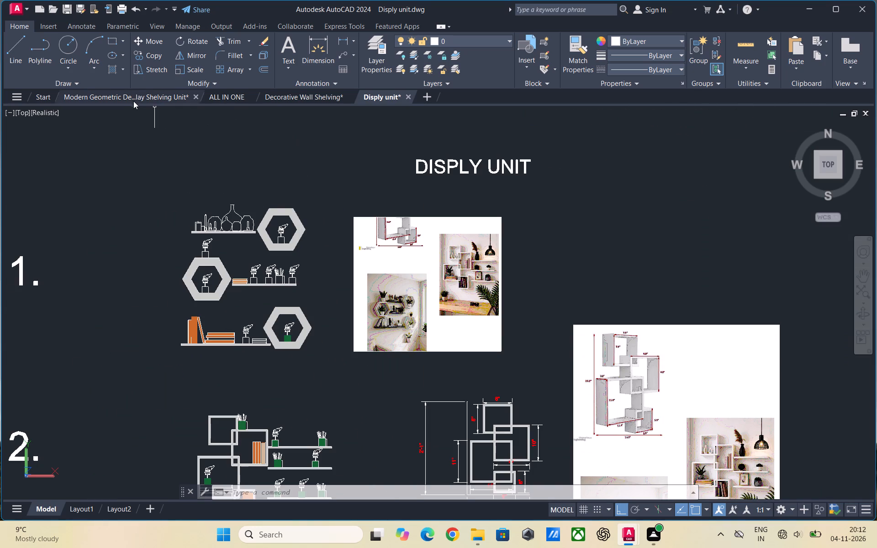
pyautogui.click(130, 99)
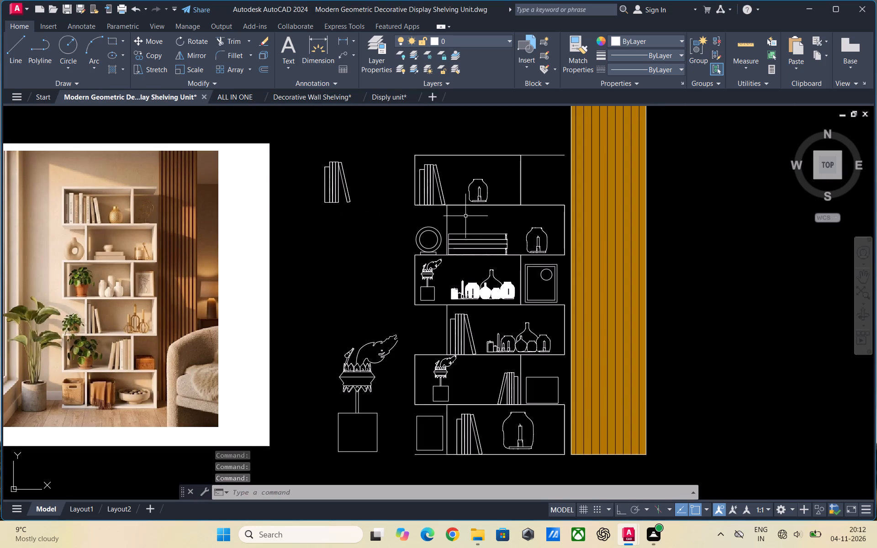
# Copy the round ring ornament on the second shelf to just above the stack of horizontal books in the neighbouring compartment.
pyautogui.scroll(1, 438, 241)
pyautogui.click(436, 241)
pyautogui.rightClick(436, 241)
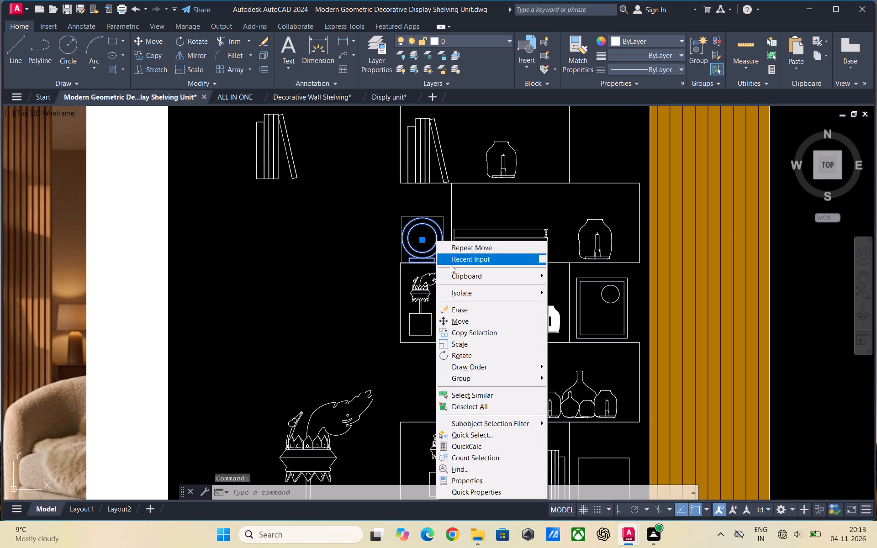
pyautogui.click(477, 334)
pyautogui.click(425, 238)
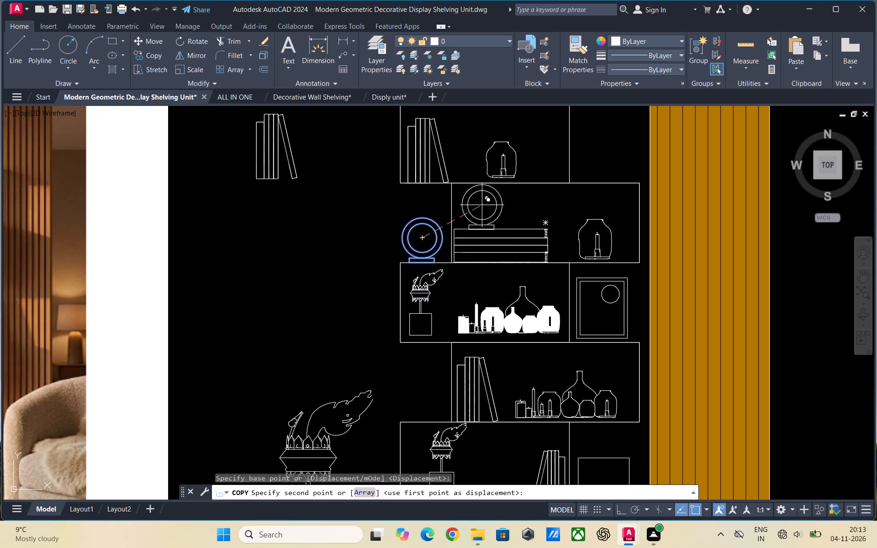
pyautogui.click(496, 204)
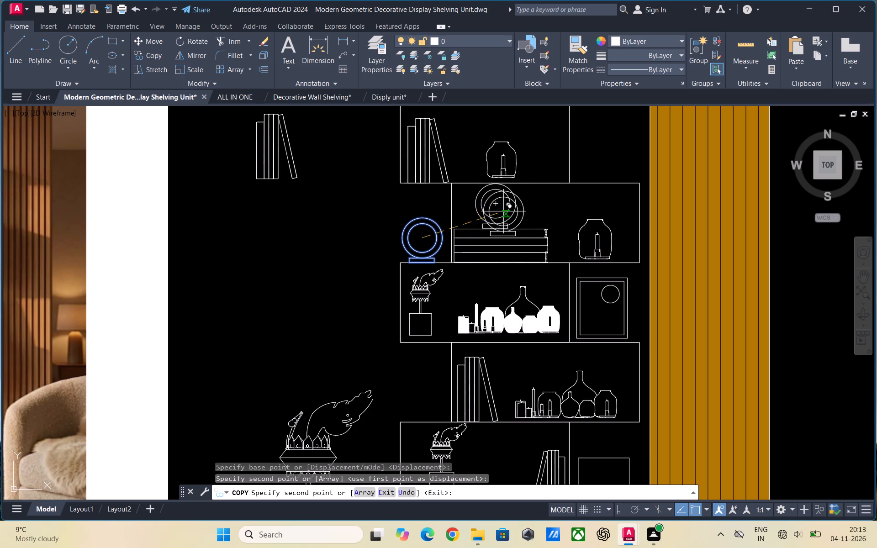
pyautogui.press('Escape')
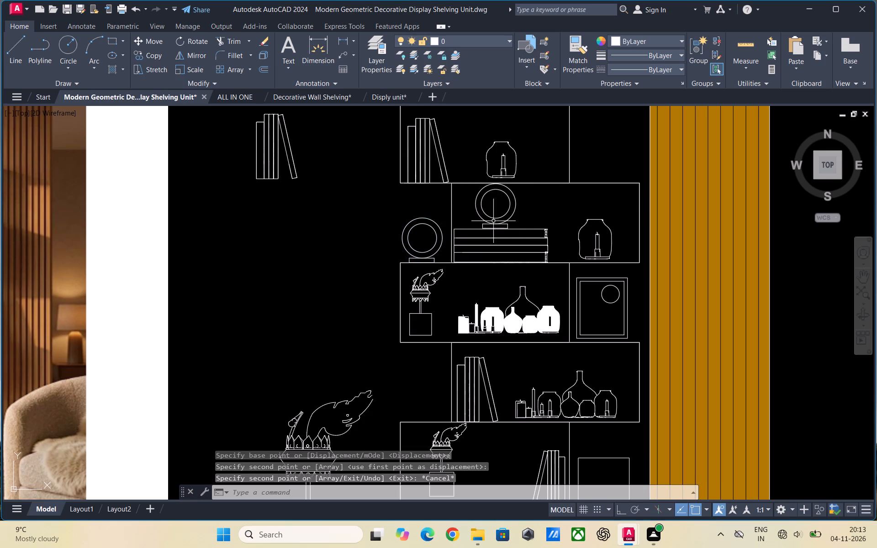
# Scale the copied ring ornament above the book stack down to about two-thirds of its size around its circle centre.
pyautogui.click(492, 217)
pyautogui.write('scale')
pyautogui.press('Return')
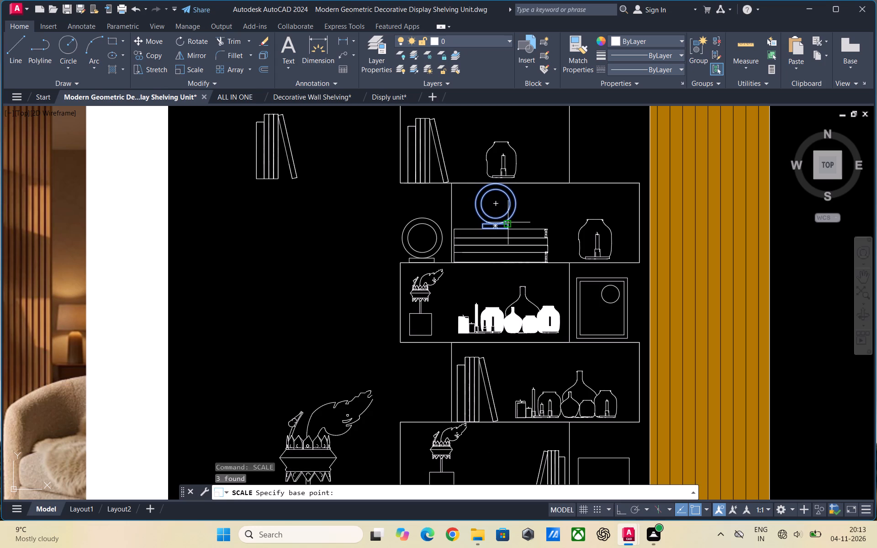
pyautogui.click(494, 204)
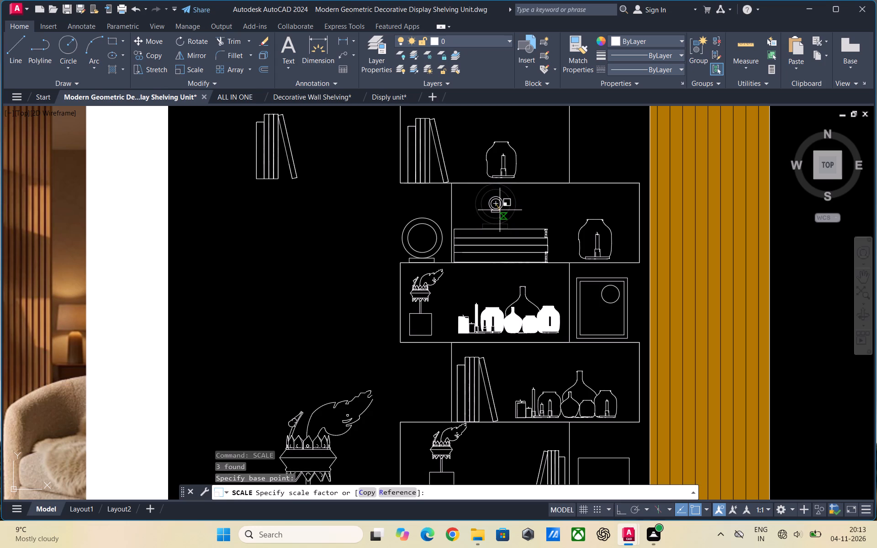
pyautogui.click(500, 210)
pyautogui.click(493, 212)
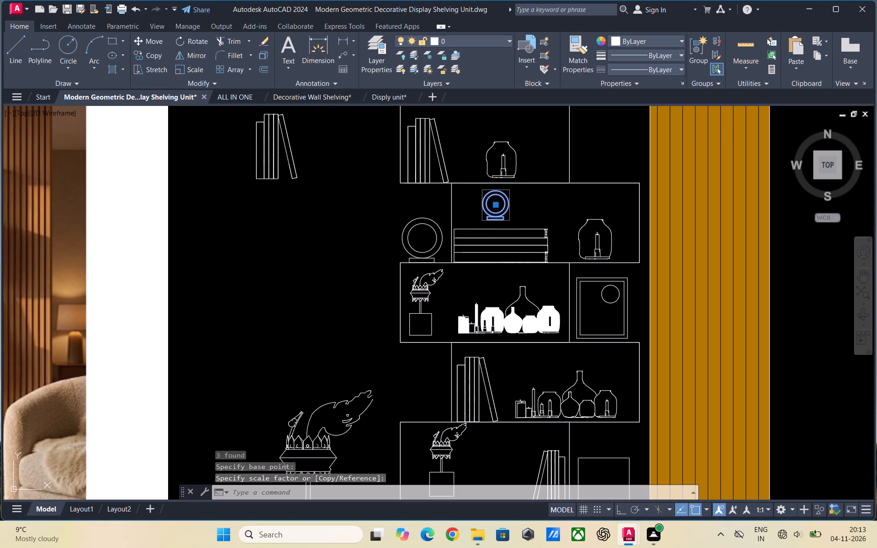
pyautogui.press('d')
pyautogui.press('Escape')
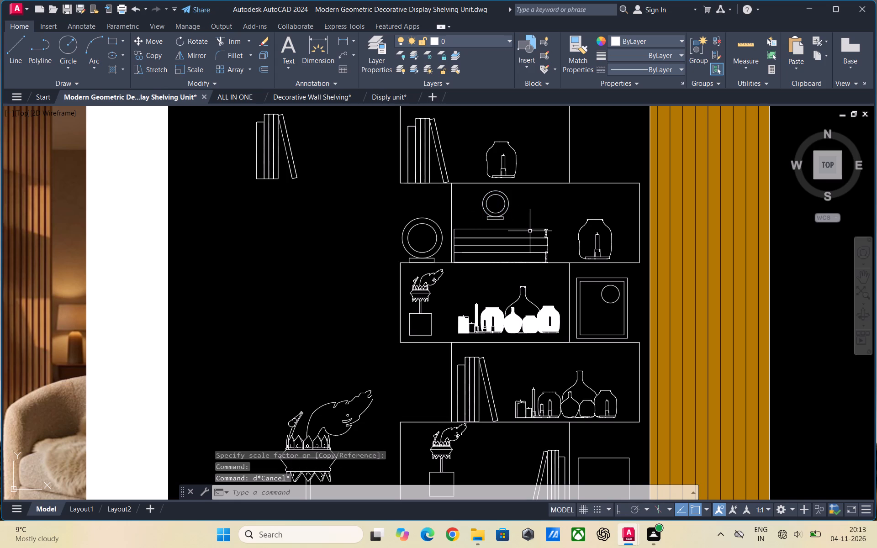
# Scale the copied ring ornament down again by about a third around its circle centre.
pyautogui.click(503, 215)
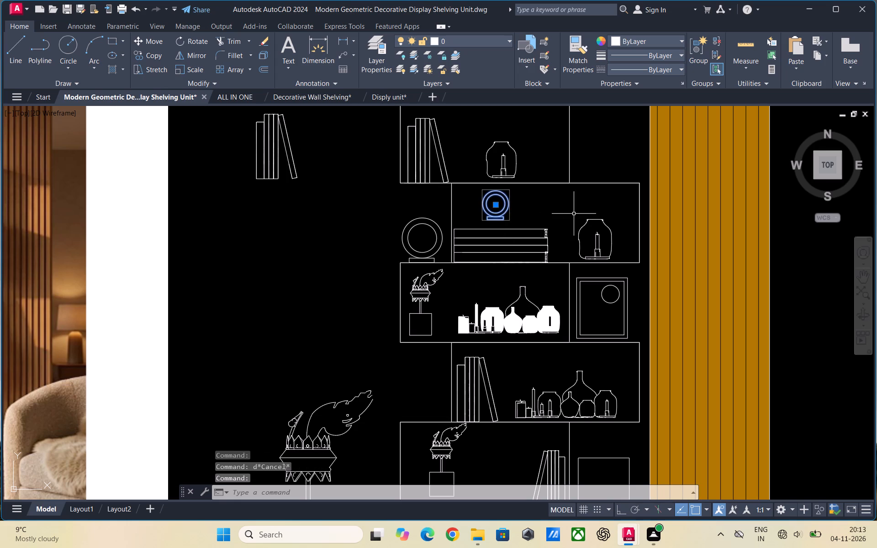
pyautogui.press('d')
pyautogui.press('Escape')
pyautogui.click(505, 213)
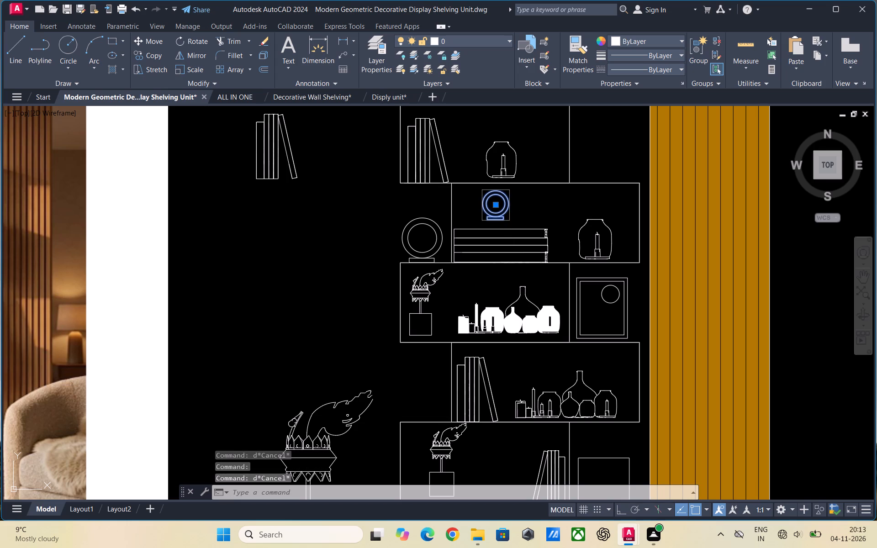
pyautogui.write('scale')
pyautogui.press('Return')
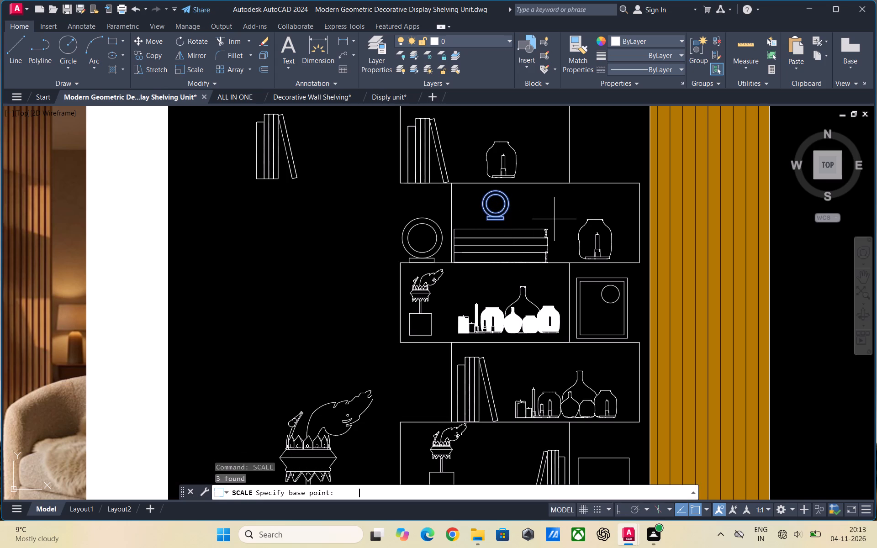
pyautogui.click(495, 207)
pyautogui.click(502, 210)
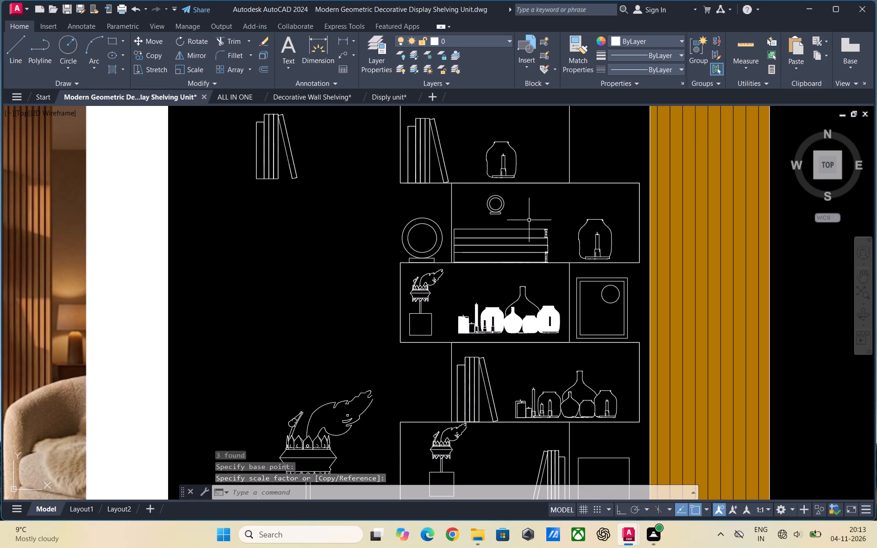
# Move the small ring ornament straight down about 1 inch so it rests on top of the horizontal book stack.
pyautogui.scroll(1, 528, 220)
pyautogui.press('Escape')
pyautogui.click(482, 210)
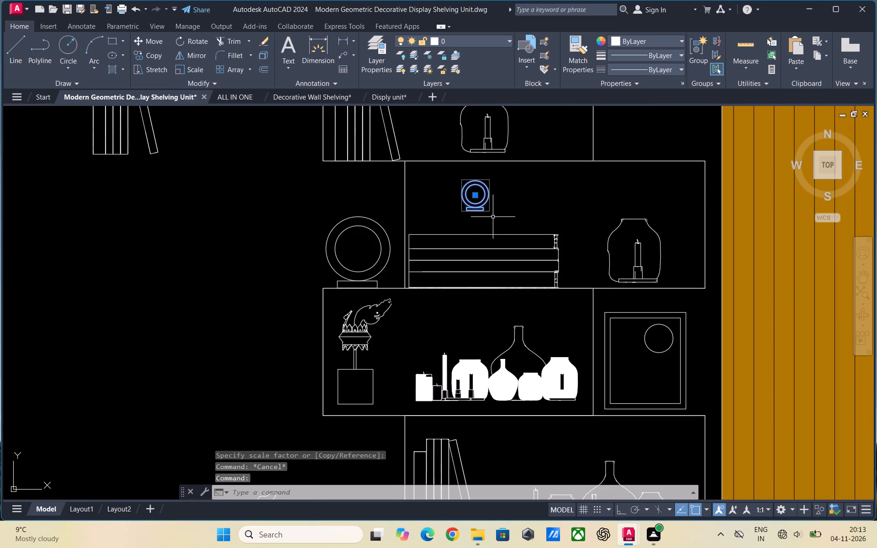
pyautogui.rightClick(493, 217)
pyautogui.click(519, 296)
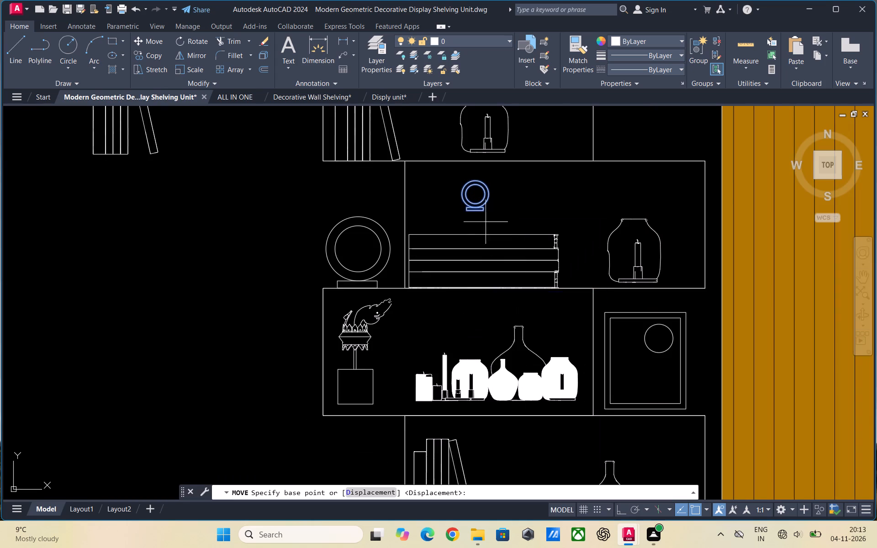
pyautogui.click(474, 196)
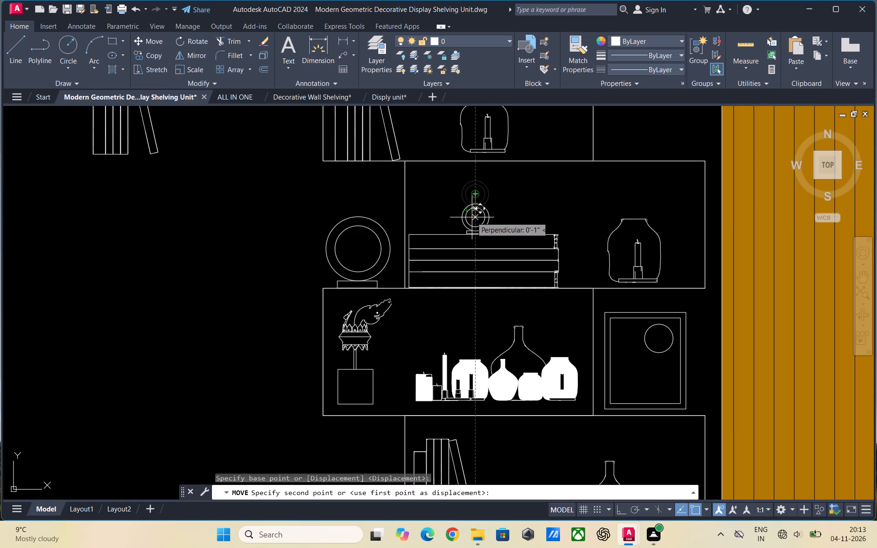
pyautogui.click(476, 217)
# Review the shelving elevation against the reference photo, including the spare bottle group and lantern above it and the lower shelves.
pyautogui.scroll(-2, 361, 236)
pyautogui.scroll(-1, 529, 291)
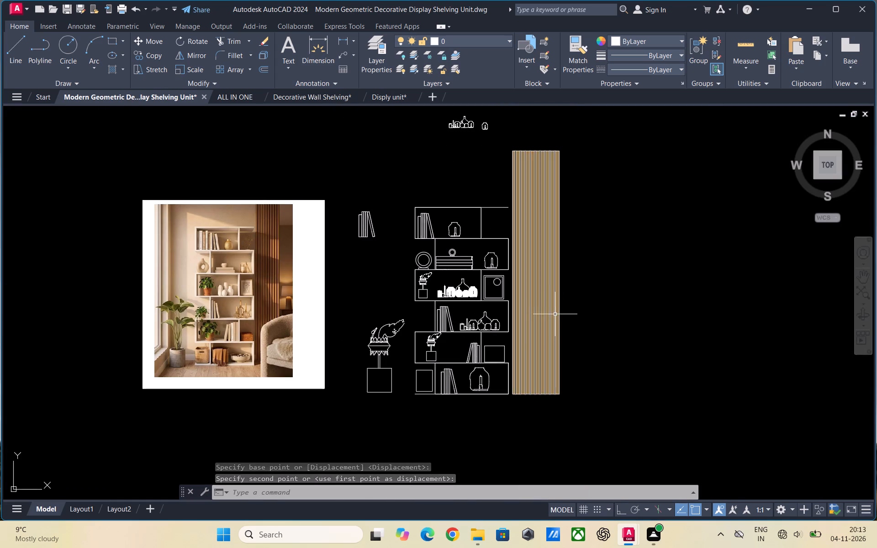
pyautogui.scroll(1, 537, 274)
pyautogui.scroll(-1, 355, 251)
pyautogui.scroll(1, 414, 226)
pyautogui.scroll(-1, 396, 221)
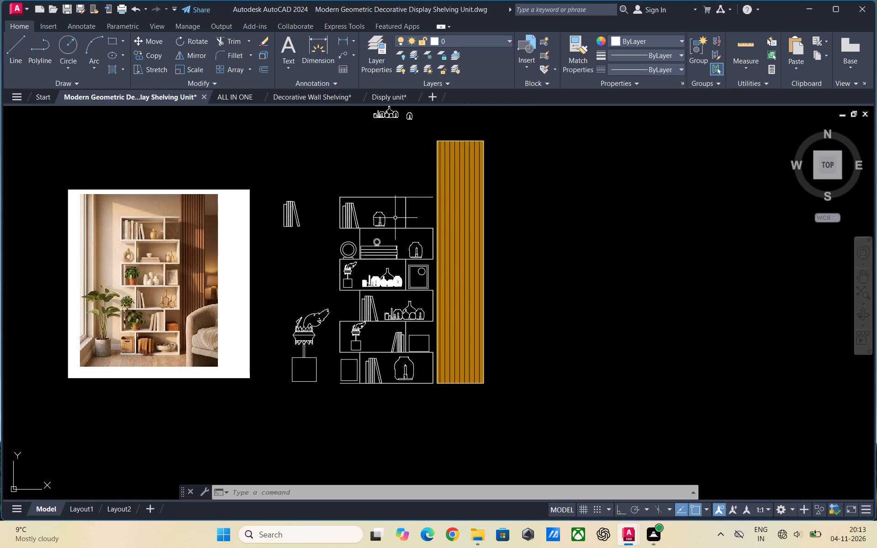
pyautogui.scroll(1, 389, 215)
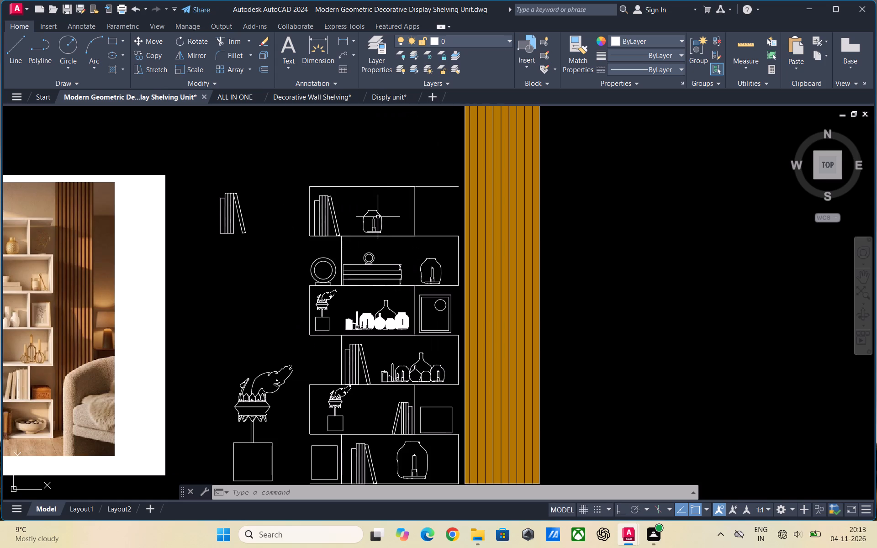
pyautogui.scroll(-1, 319, 209)
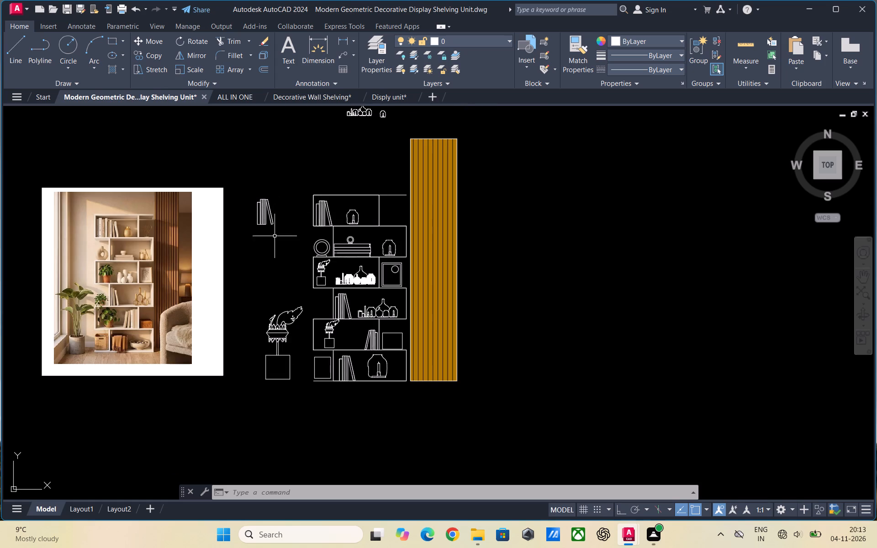
pyautogui.scroll(-1, 275, 248)
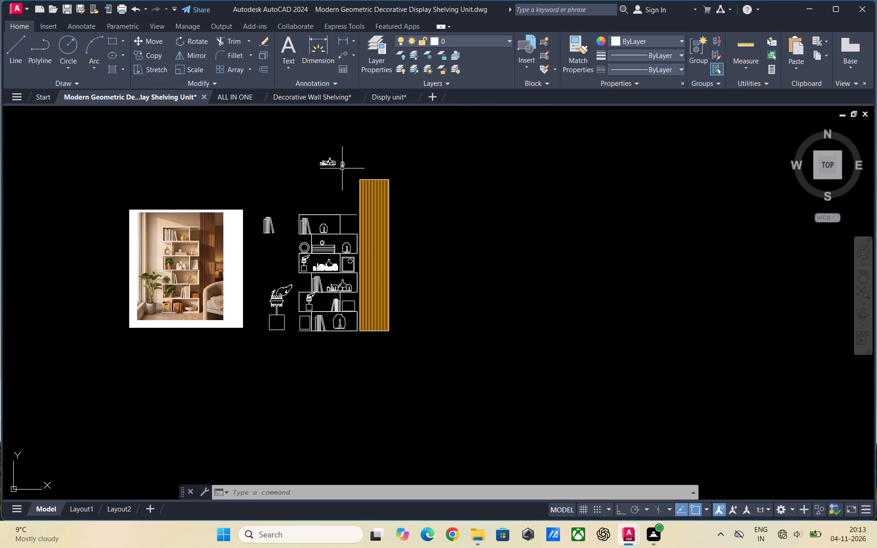
pyautogui.scroll(2, 342, 169)
pyautogui.scroll(2, 303, 142)
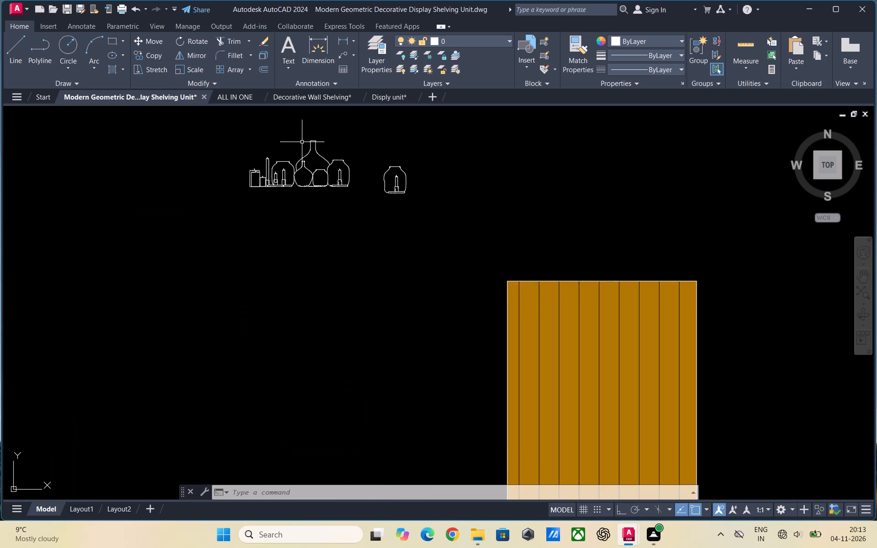
pyautogui.scroll(2, 281, 164)
pyautogui.scroll(-3, 201, 165)
pyautogui.scroll(-1, 250, 210)
pyautogui.scroll(-1, 285, 193)
pyautogui.scroll(-1, 486, 161)
pyautogui.scroll(1, 368, 355)
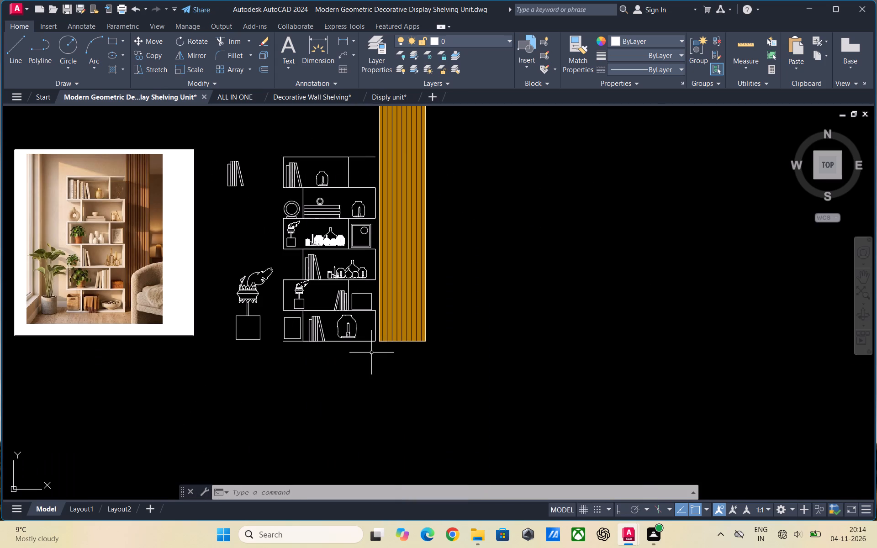
pyautogui.scroll(1, 371, 353)
pyautogui.scroll(-1, 371, 353)
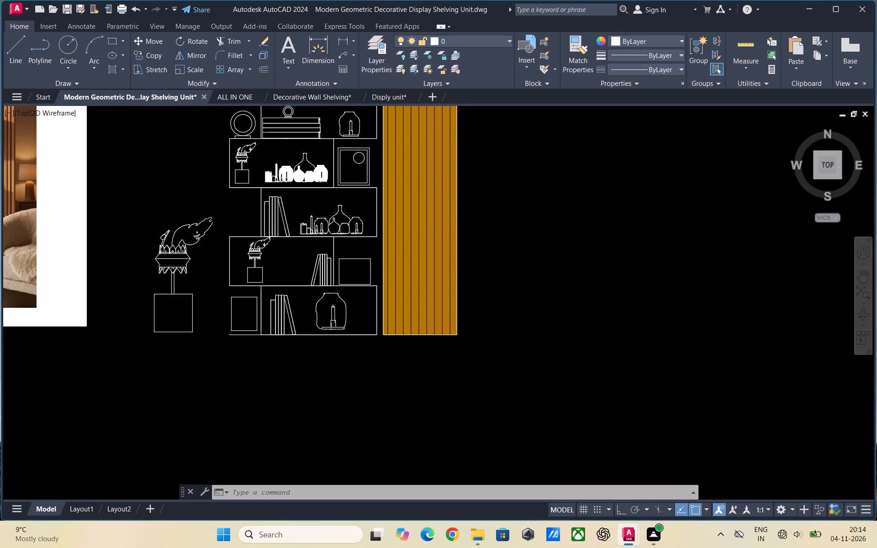
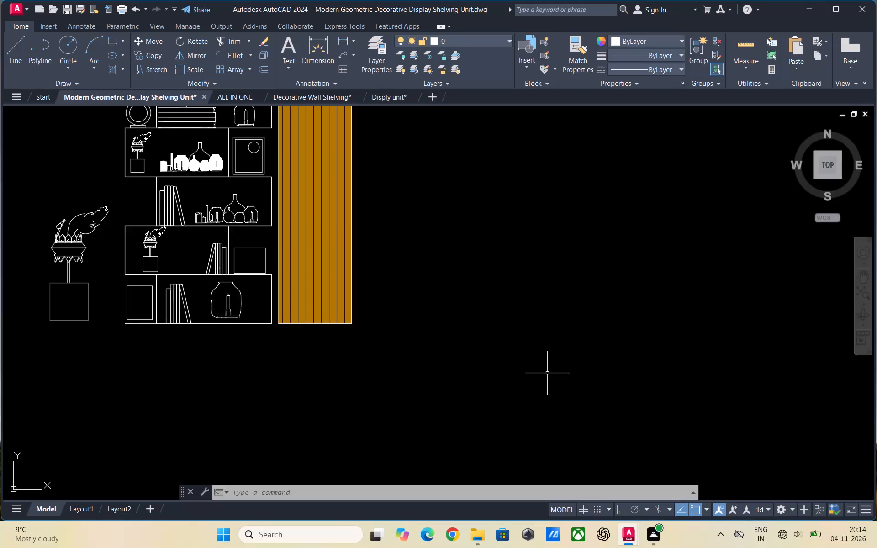
# Compare the shelving elevation with the reference photo, examining the decor on each shelf and the top shelf outline.
pyautogui.scroll(-1, 547, 373)
pyautogui.scroll(1, 507, 389)
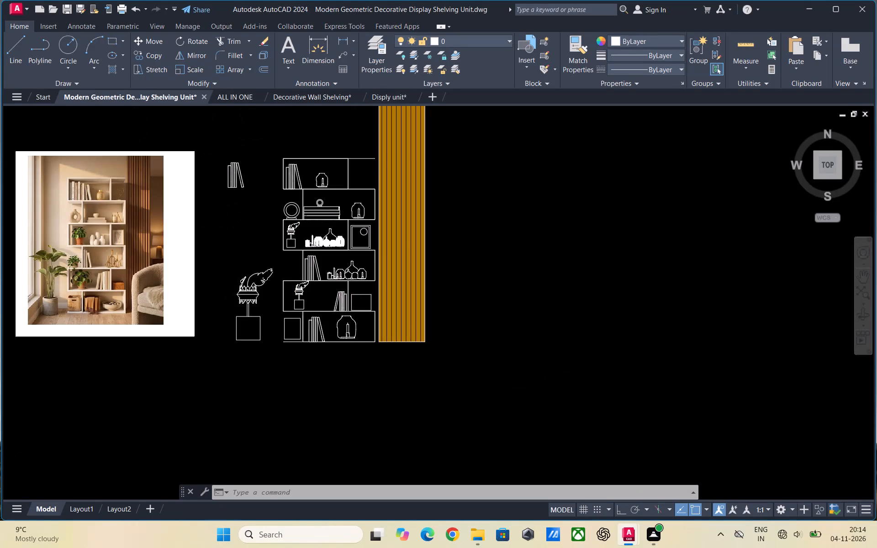
pyautogui.scroll(-1, 507, 389)
pyautogui.scroll(-1, 446, 343)
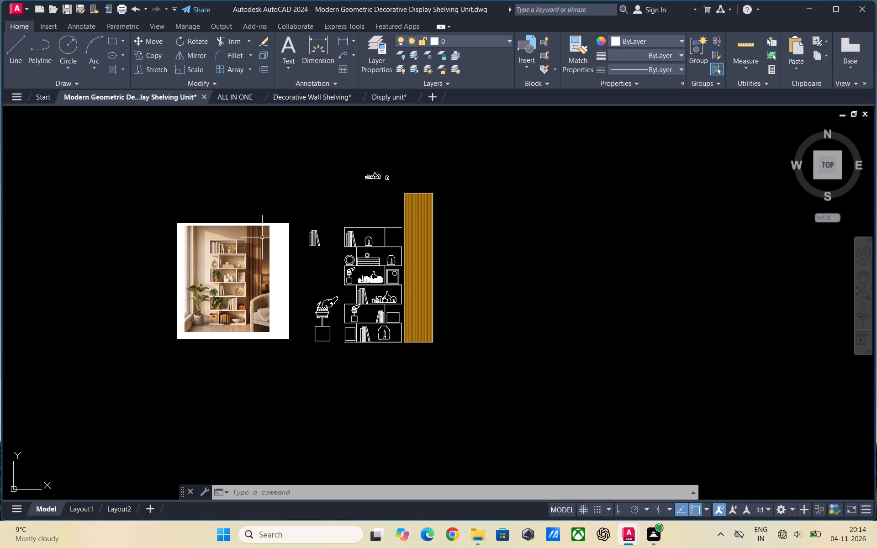
pyautogui.scroll(1, 265, 253)
pyautogui.scroll(1, 226, 294)
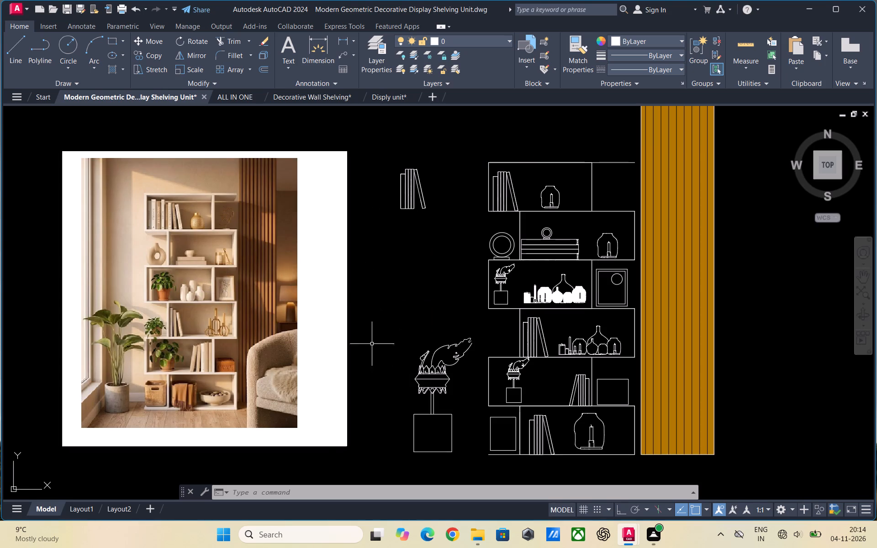
pyautogui.scroll(-1, 143, 297)
pyautogui.scroll(1, 215, 346)
pyautogui.scroll(-1, 98, 332)
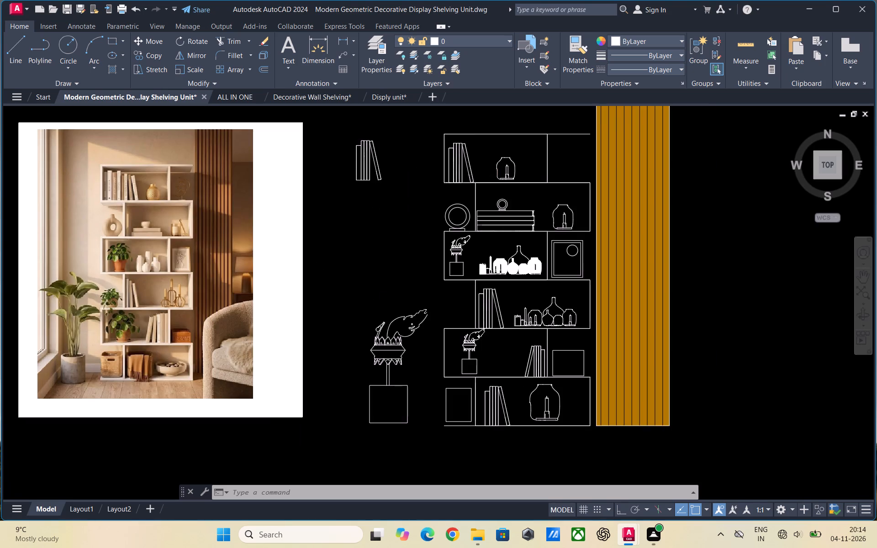
pyautogui.scroll(1, 265, 319)
pyautogui.scroll(-1, 266, 316)
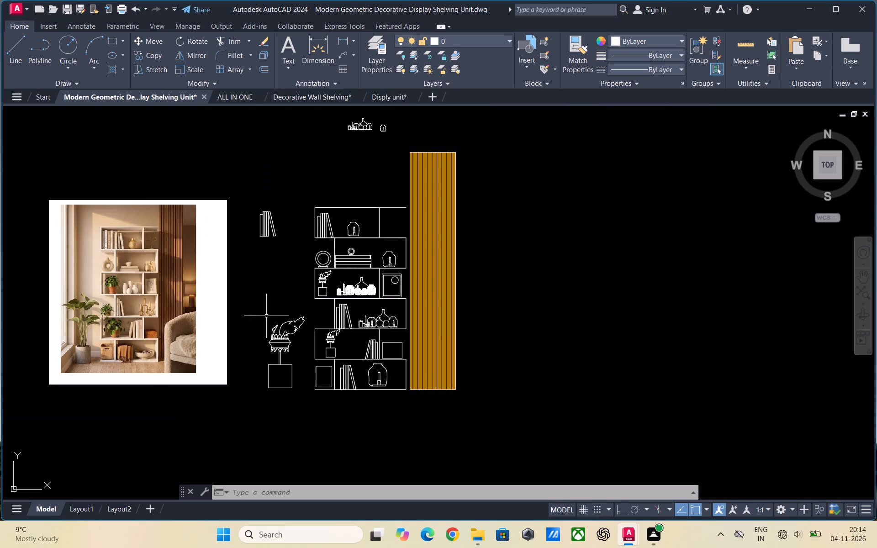
pyautogui.scroll(1, 372, 379)
pyautogui.scroll(-1, 376, 400)
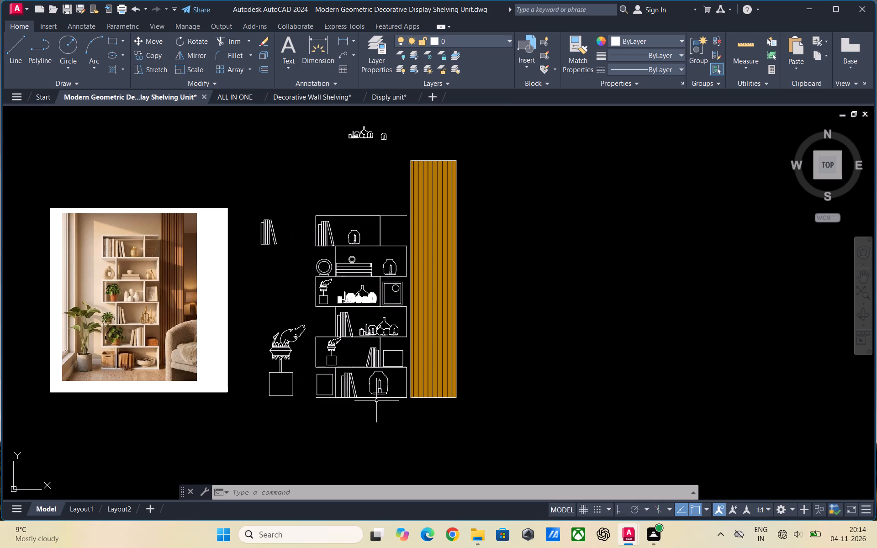
pyautogui.scroll(2, 148, 301)
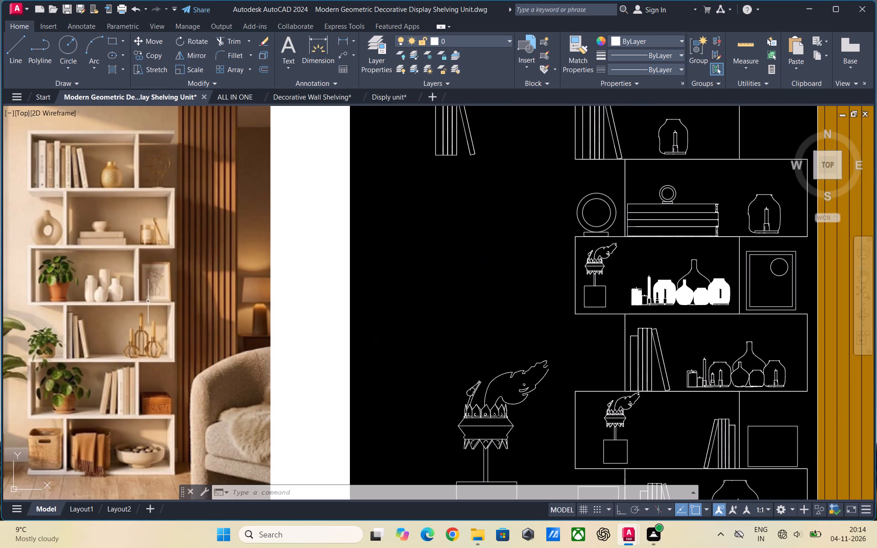
pyautogui.scroll(-1, 148, 301)
pyautogui.scroll(1, 471, 161)
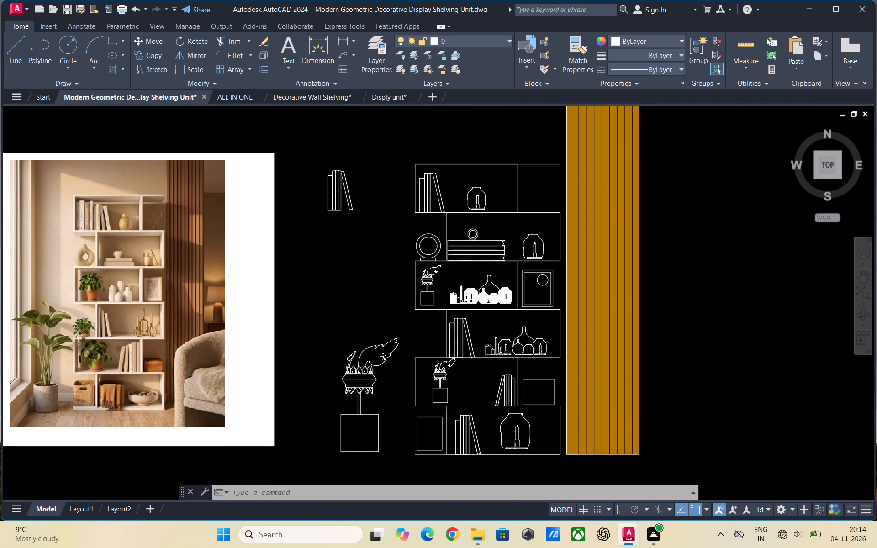
pyautogui.scroll(1, 471, 161)
pyautogui.scroll(-1, 275, 169)
pyautogui.scroll(1, 440, 169)
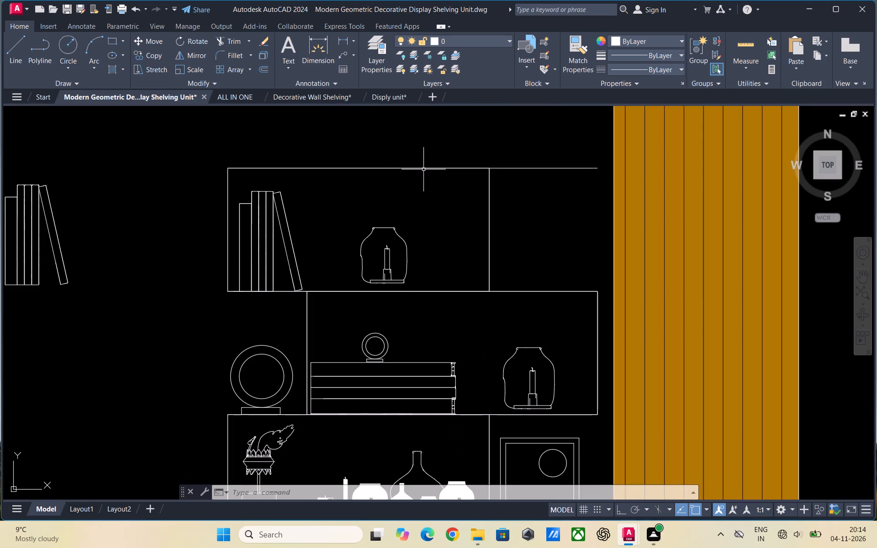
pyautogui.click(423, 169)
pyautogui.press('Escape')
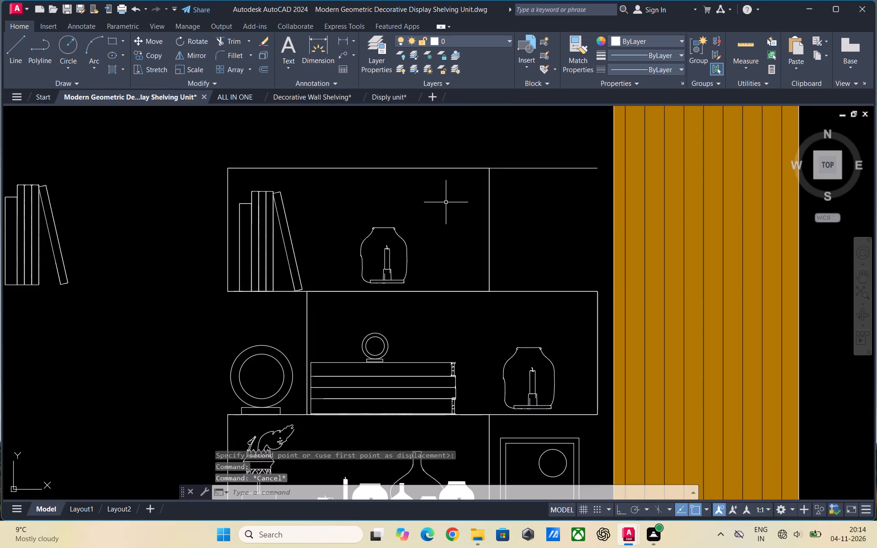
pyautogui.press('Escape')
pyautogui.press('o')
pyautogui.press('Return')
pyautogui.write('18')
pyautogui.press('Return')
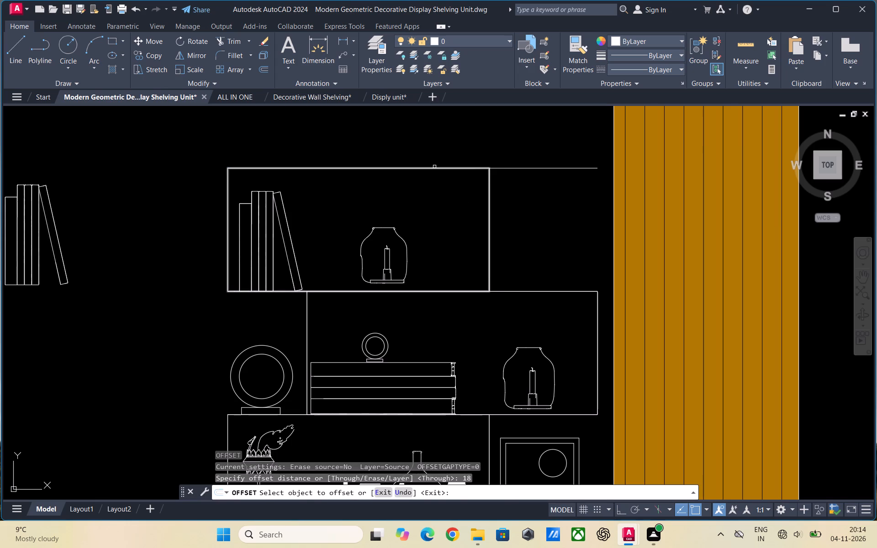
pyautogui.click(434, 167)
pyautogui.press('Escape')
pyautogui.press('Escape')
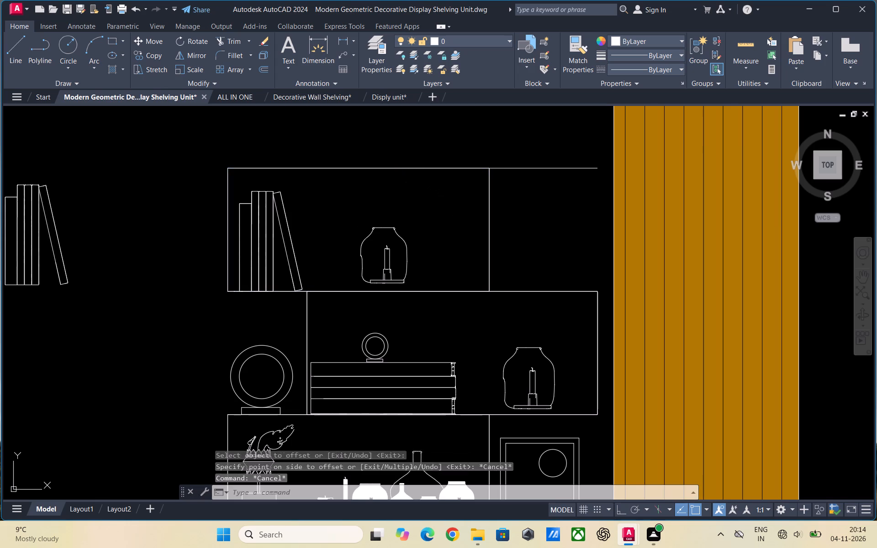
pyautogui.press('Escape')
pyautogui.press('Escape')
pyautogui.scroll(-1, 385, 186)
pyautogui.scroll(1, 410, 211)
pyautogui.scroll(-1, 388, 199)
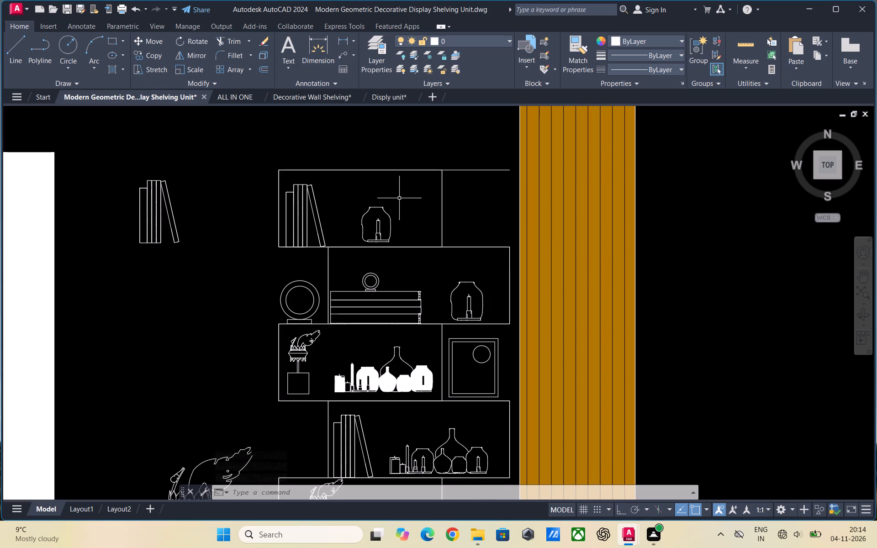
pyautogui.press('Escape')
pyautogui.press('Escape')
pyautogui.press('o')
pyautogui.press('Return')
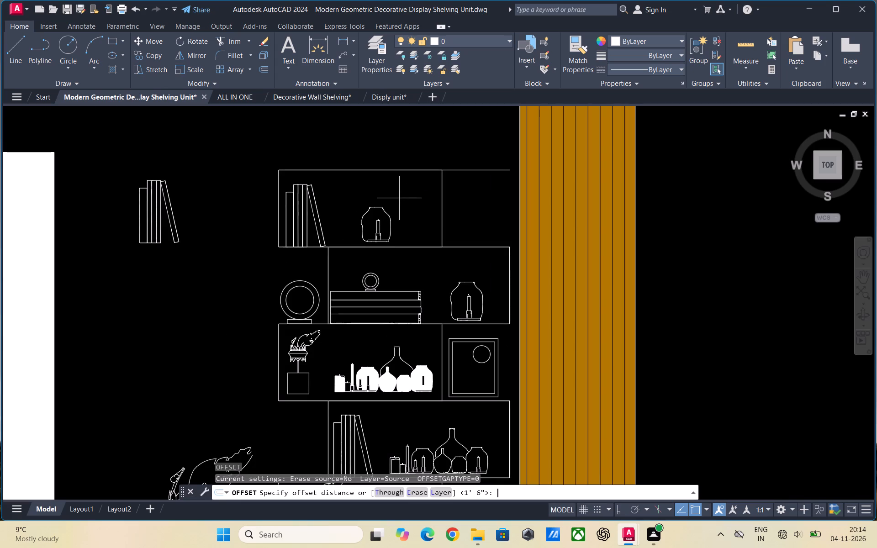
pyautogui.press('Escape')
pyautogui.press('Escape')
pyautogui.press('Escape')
# Save the shelving unit drawing.
pyautogui.scroll(-1, 399, 198)
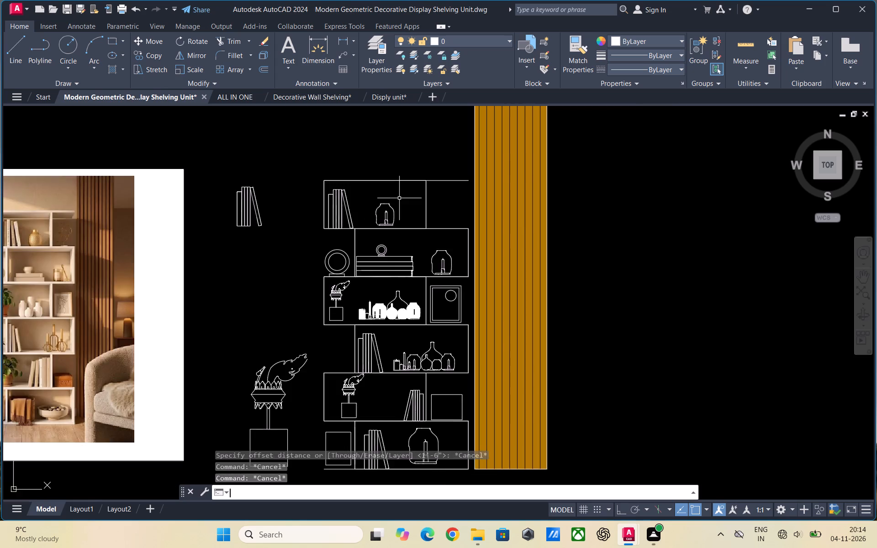
pyautogui.scroll(2, 331, 186)
pyautogui.scroll(-1, 233, 201)
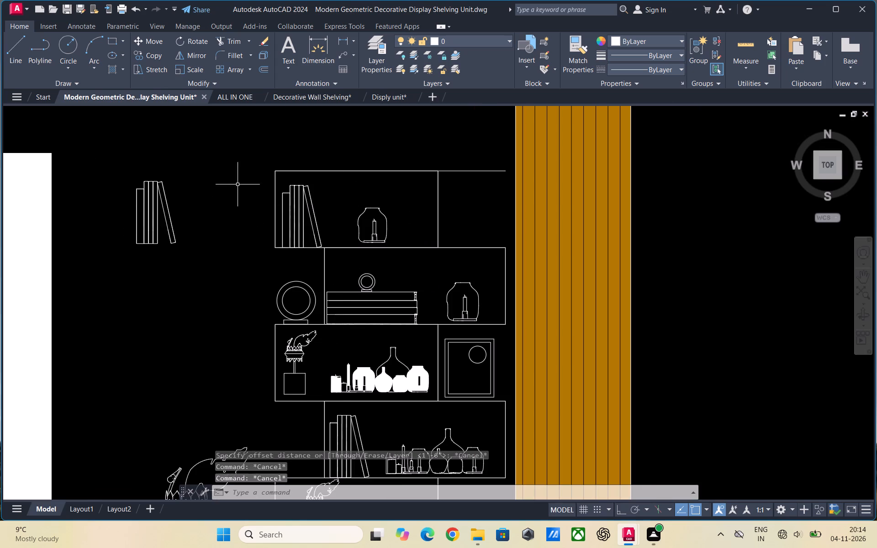
pyautogui.scroll(-1, 233, 184)
pyautogui.scroll(1, 343, 184)
pyautogui.scroll(-1, 295, 181)
pyautogui.press('Escape')
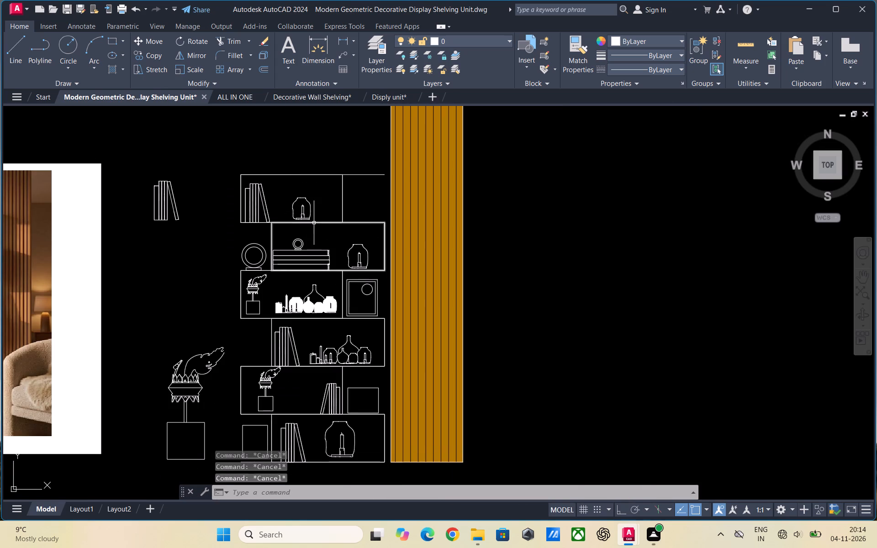
pyautogui.hotkey('ctrl', 's')
# Review the whole shelving elevation beside the reference photo, from the open top shelf down to the lowest shelf.
pyautogui.scroll(-1, 314, 209)
pyautogui.scroll(2, 314, 209)
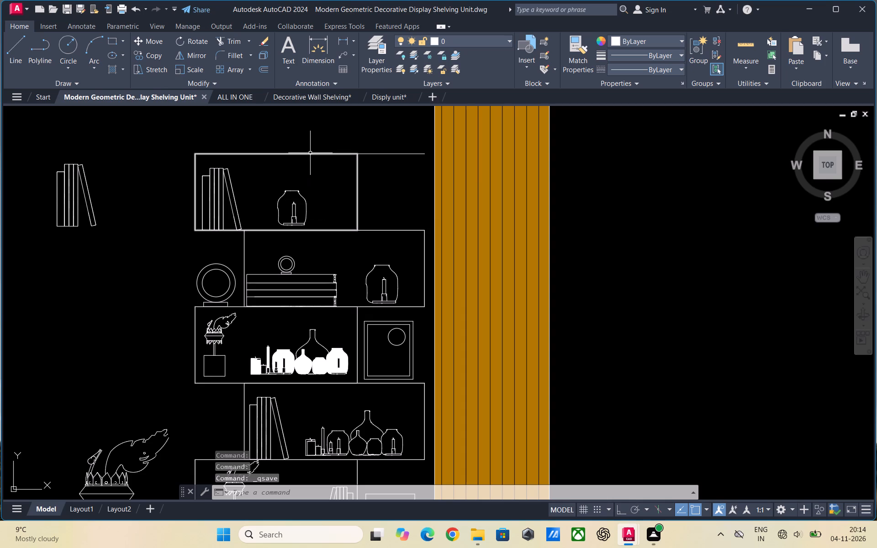
pyautogui.press('Escape')
pyautogui.scroll(-1, 322, 211)
pyautogui.scroll(1, 331, 225)
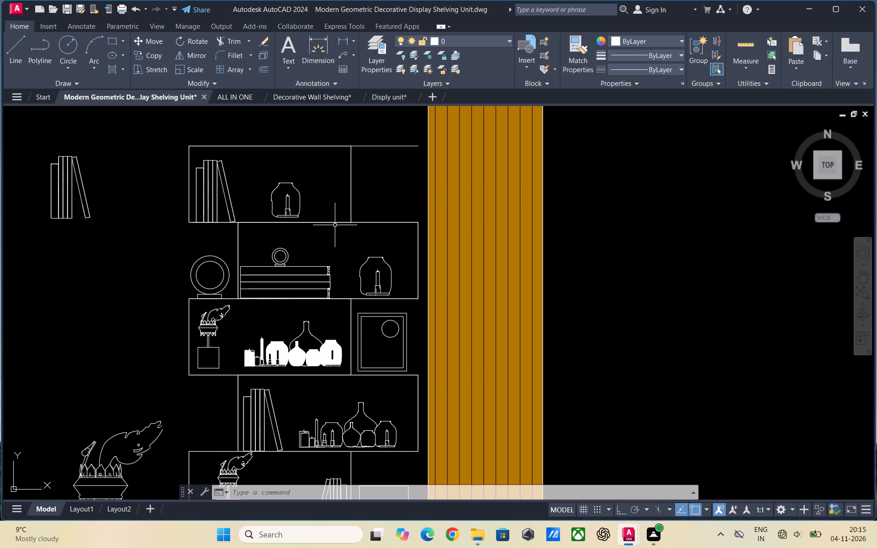
pyautogui.scroll(-2, 335, 225)
pyautogui.scroll(1, 337, 294)
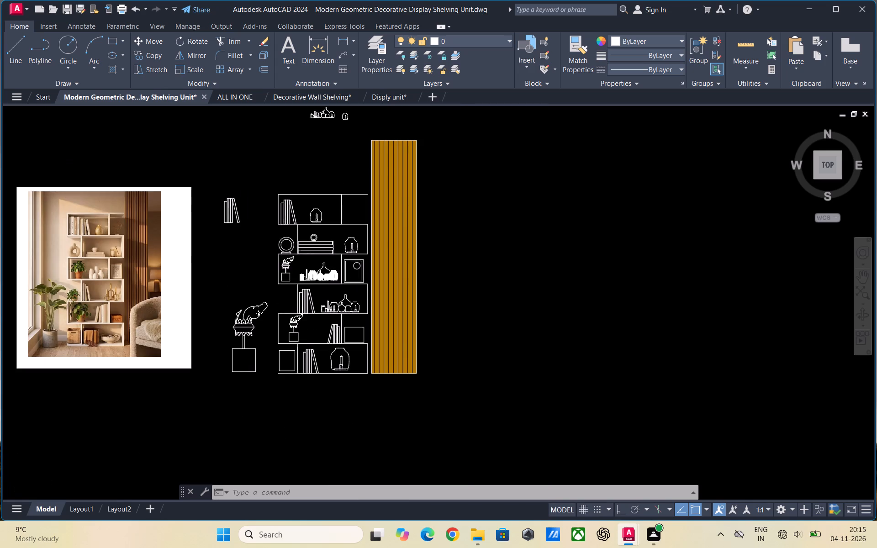
pyautogui.scroll(-1, 337, 294)
pyautogui.scroll(-1, 296, 295)
pyautogui.scroll(2, 305, 305)
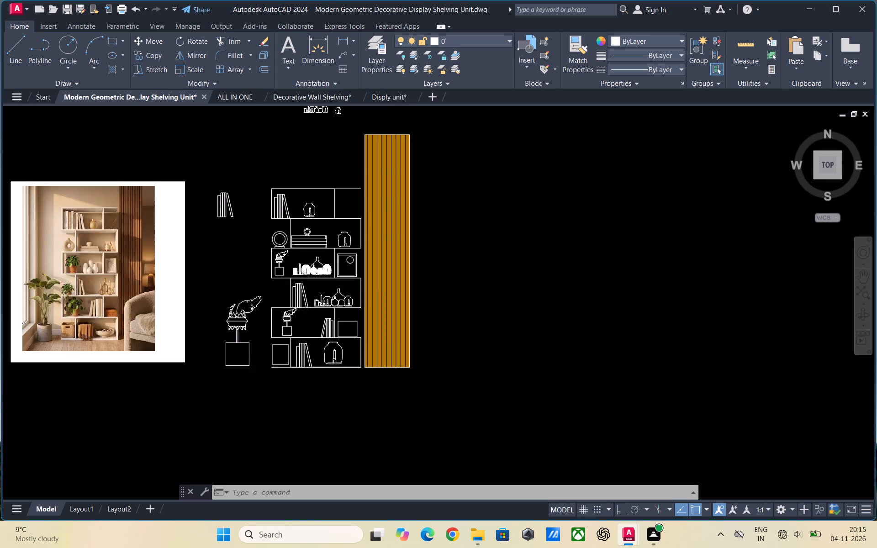
# Save the shelving unit drawing again.
pyautogui.hotkey('ctrl', 's')
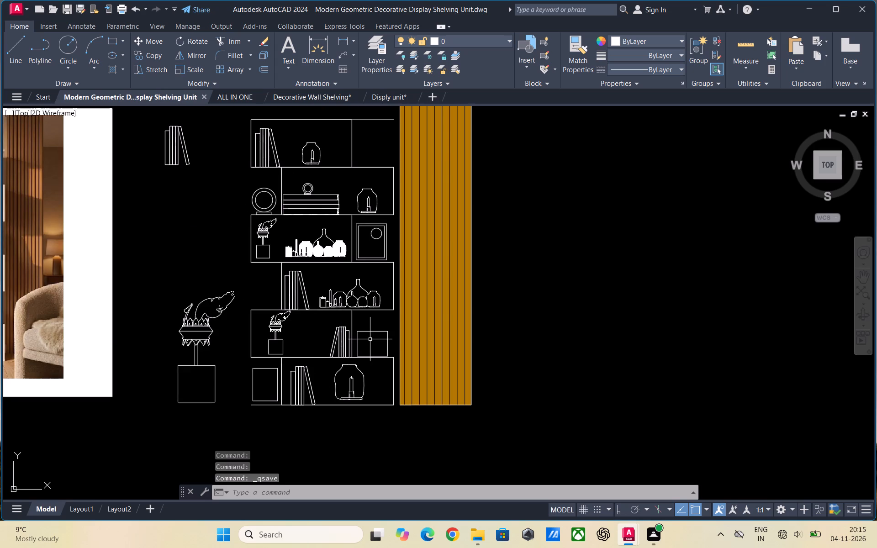
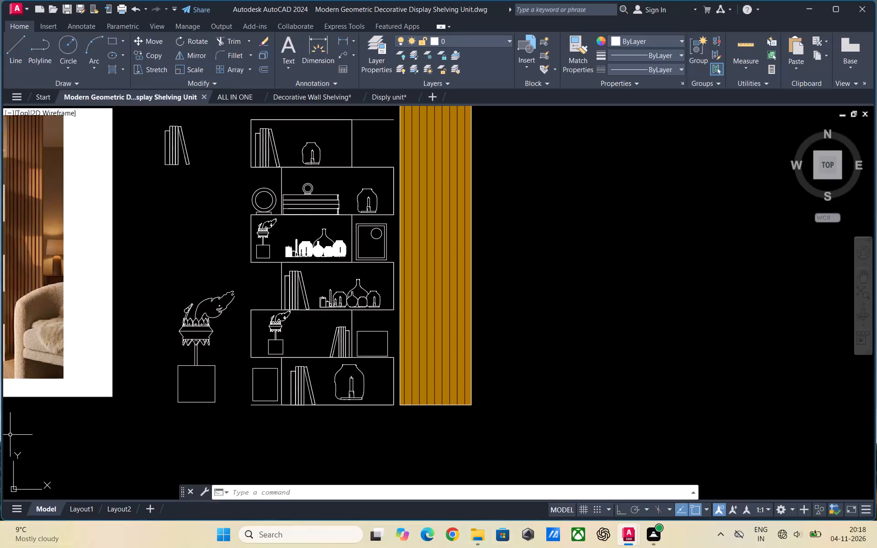
# Examine the shelving elevation beside the reference photo, focusing on the outlines of the upper shelf compartments.
pyautogui.scroll(-1, 380, 413)
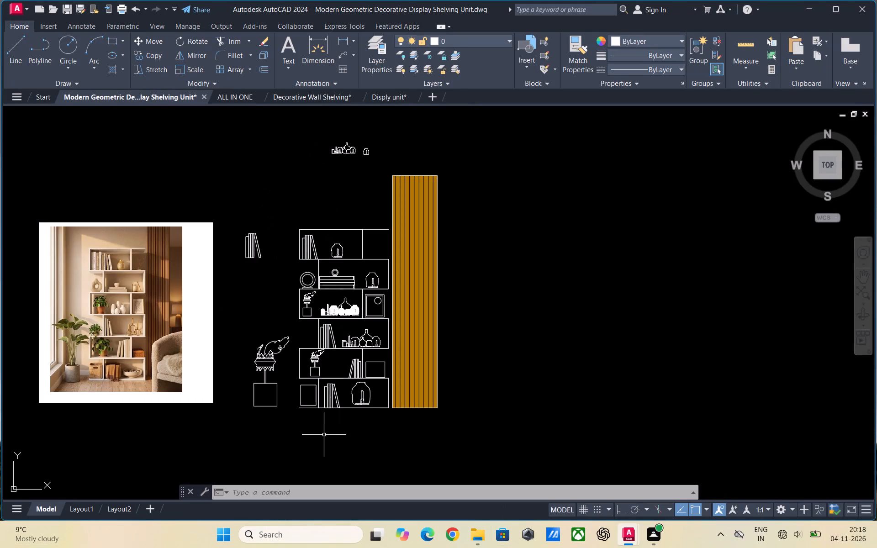
pyautogui.scroll(1, 284, 420)
pyautogui.scroll(-1, 284, 420)
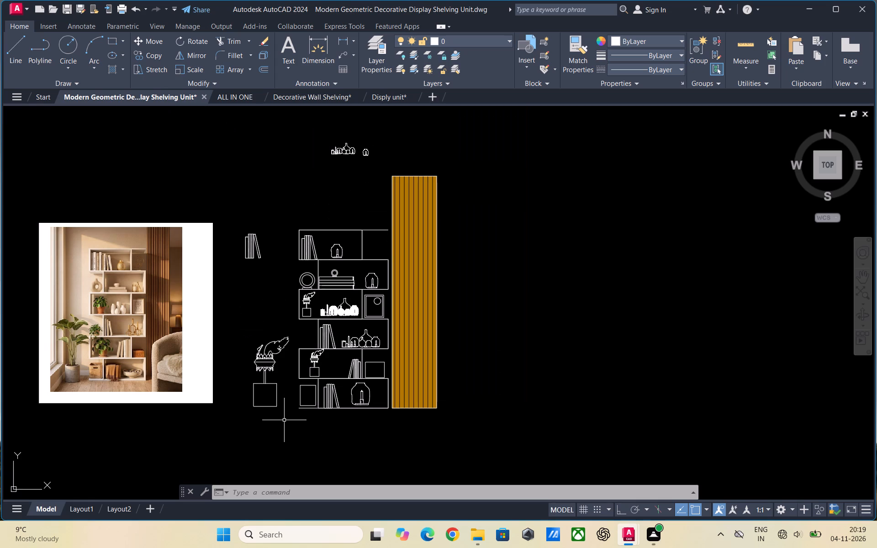
pyautogui.scroll(1, 347, 246)
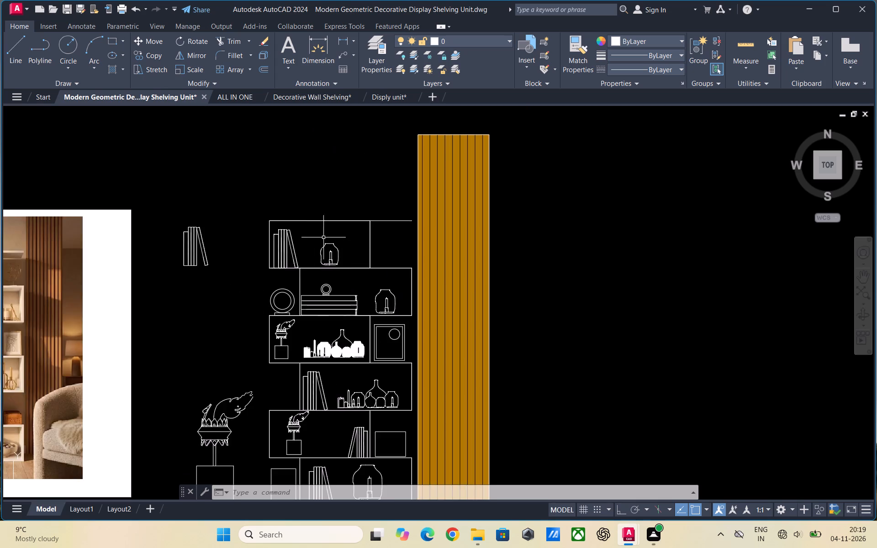
pyautogui.scroll(2, 311, 231)
pyautogui.scroll(-1, 207, 199)
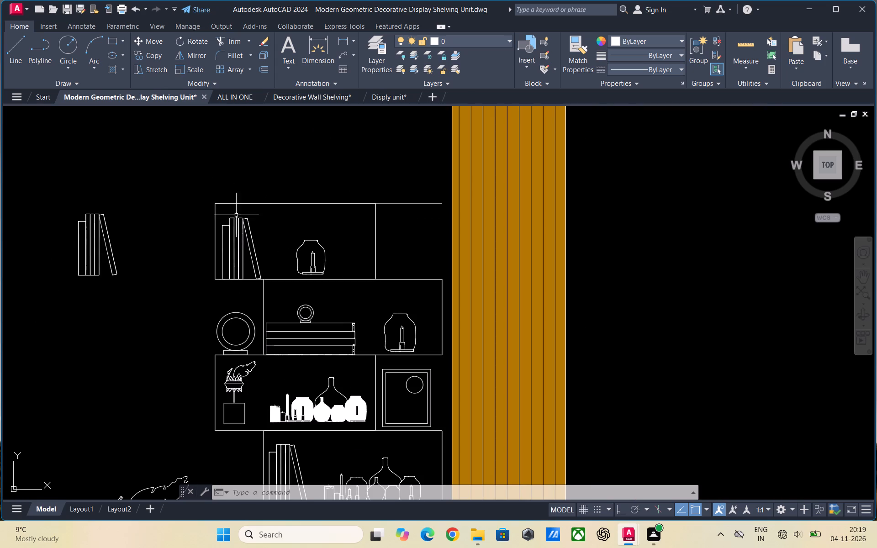
pyautogui.scroll(1, 182, 174)
pyautogui.scroll(-1, 182, 174)
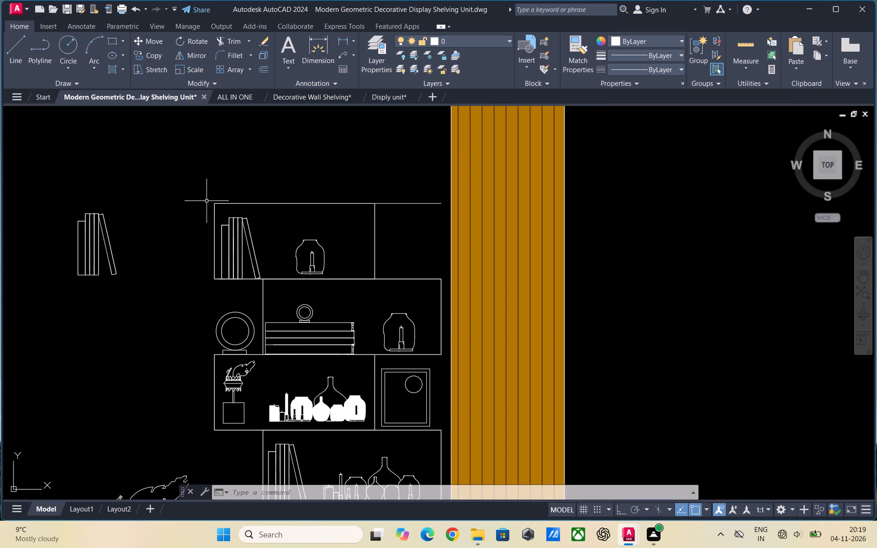
# Offset the box outlines of the top shelf and the second shelf inward by 0.5".
pyautogui.press('o')
pyautogui.press('Return')
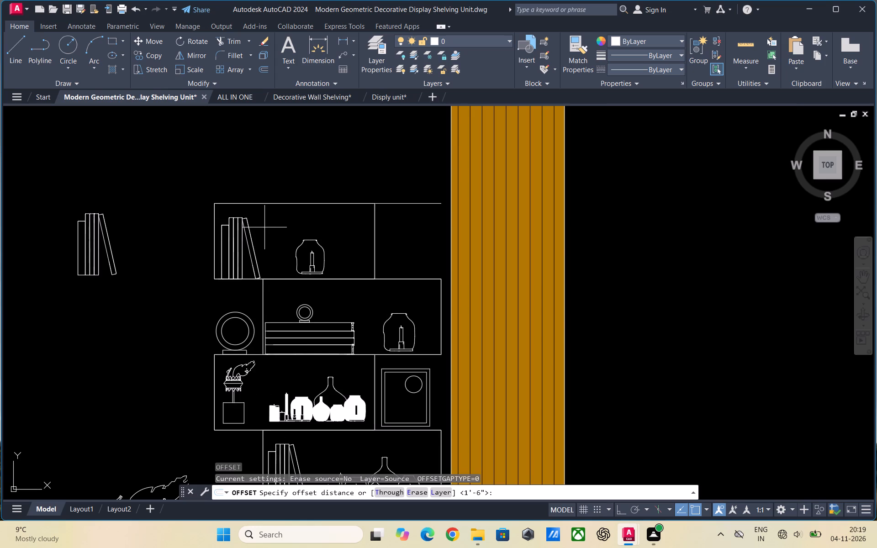
pyautogui.write('0.5"')
pyautogui.press('Return')
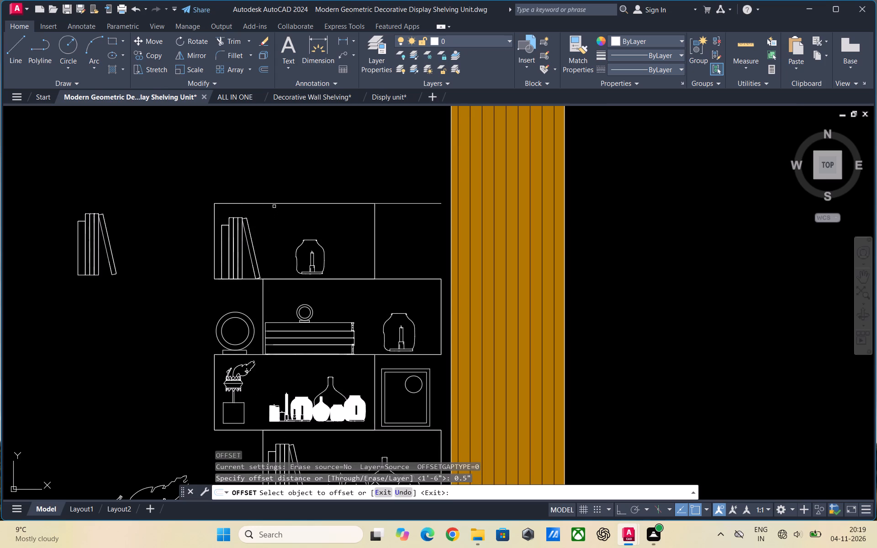
pyautogui.click(274, 204)
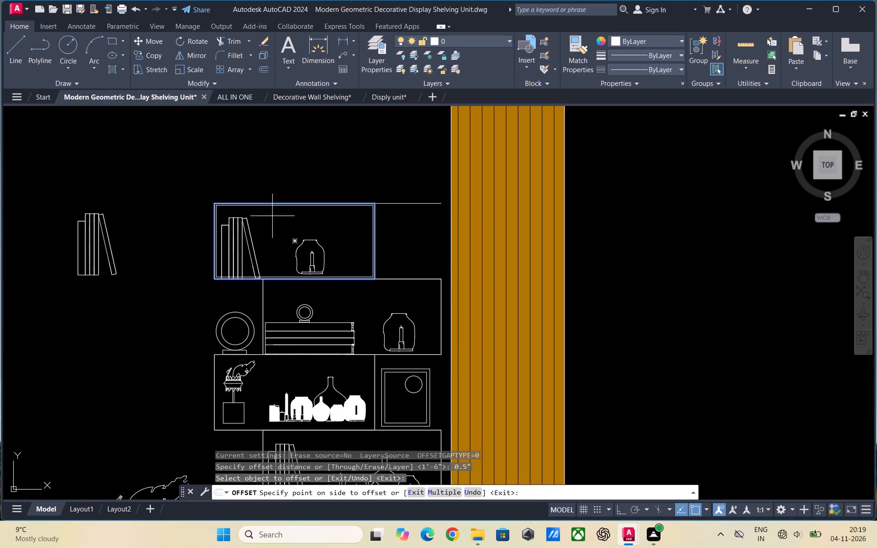
pyautogui.click(272, 216)
pyautogui.scroll(-1, 195, 147)
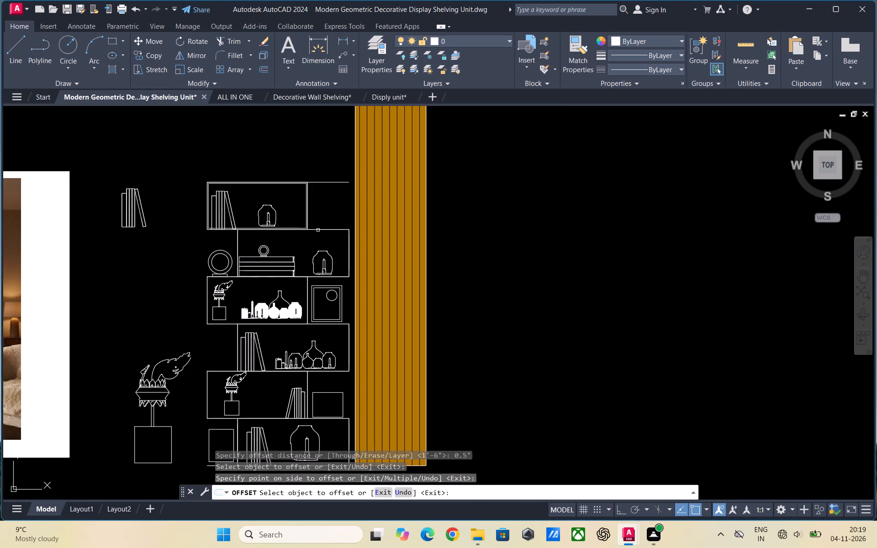
pyautogui.click(318, 230)
pyautogui.click(318, 239)
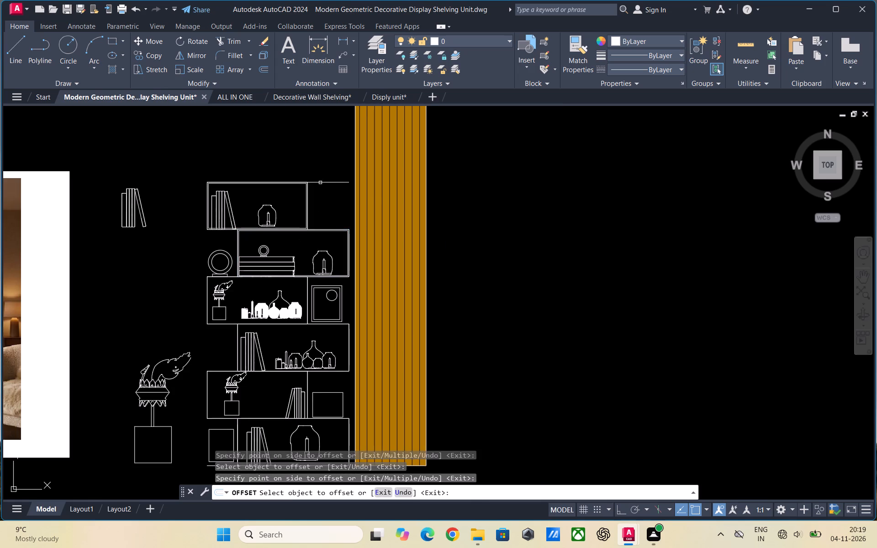
# Offset the box outlines of the third, fourth and fifth shelves inward by the same 0.5" distance.
pyautogui.scroll(4, 233, 286)
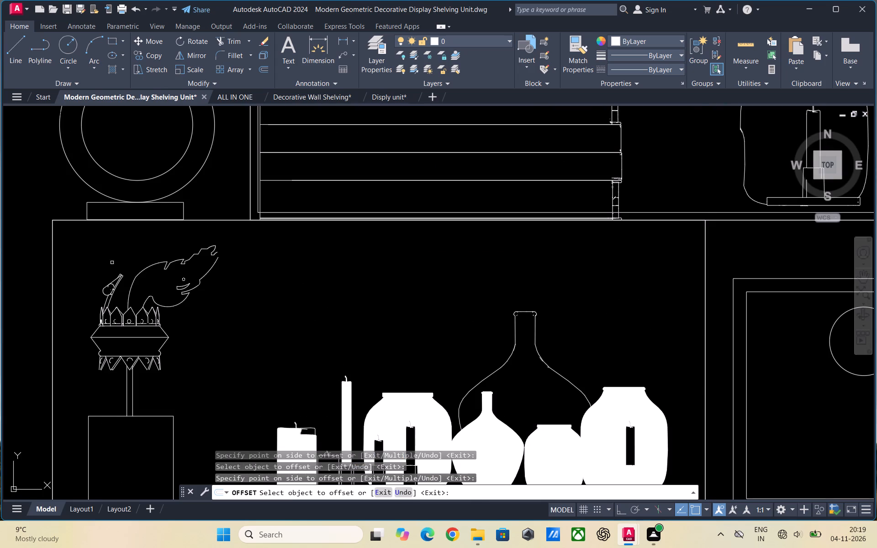
pyautogui.click(52, 255)
pyautogui.click(88, 260)
pyautogui.scroll(-1, 93, 224)
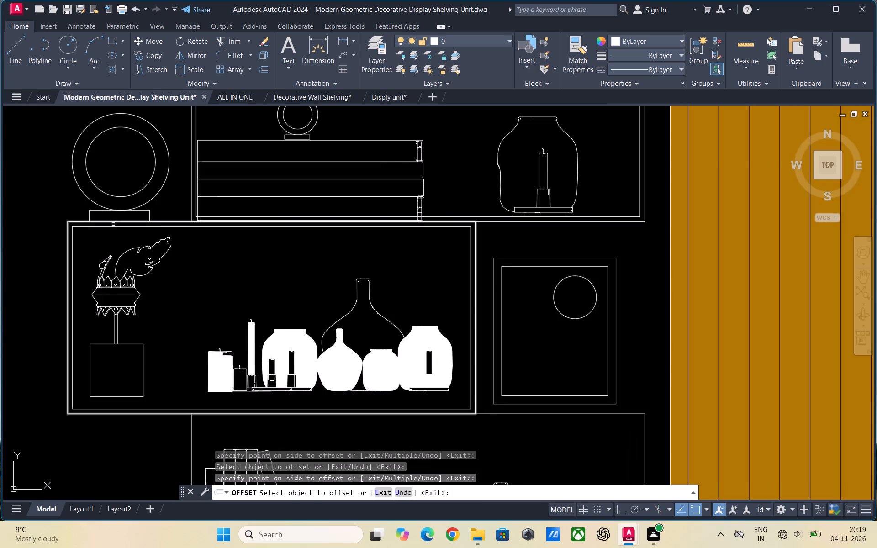
pyautogui.scroll(-2, 166, 227)
pyautogui.scroll(2, 191, 336)
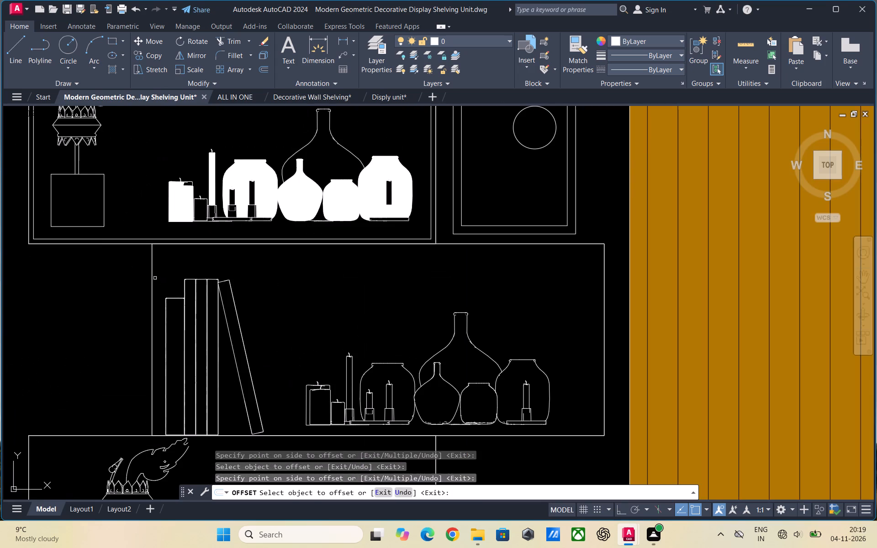
pyautogui.click(153, 278)
pyautogui.click(167, 280)
pyautogui.scroll(-2, 236, 253)
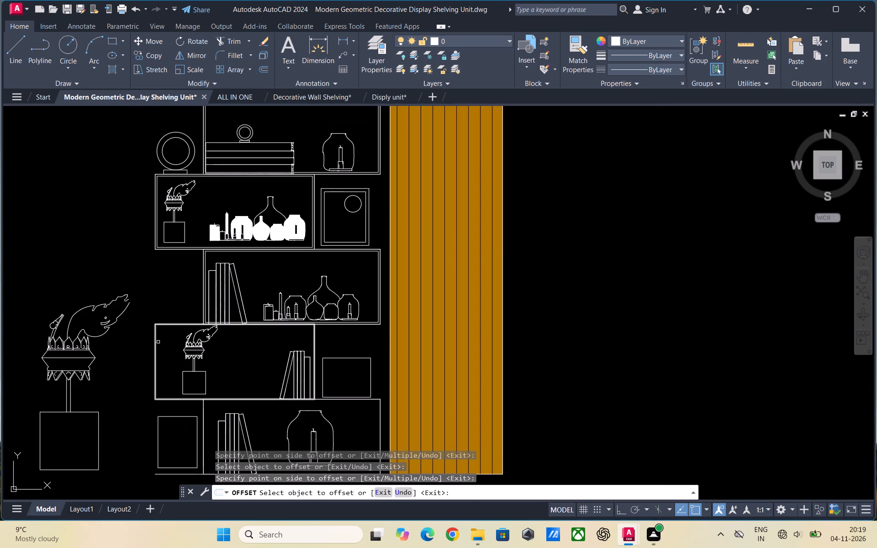
pyautogui.click(155, 342)
pyautogui.click(167, 347)
pyautogui.scroll(-1, 204, 295)
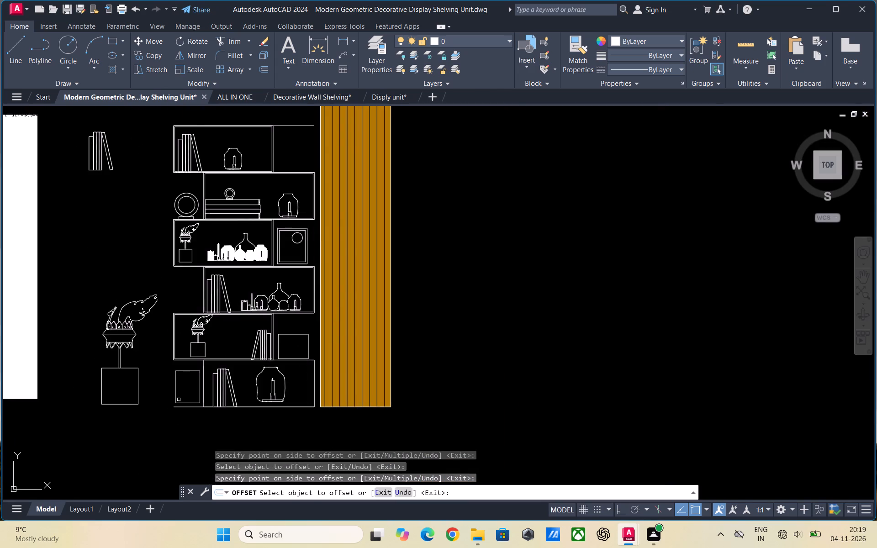
# Offset the box outline around the books and candle jar on the lowest shelf inward by 0.5".
pyautogui.scroll(2, 179, 405)
pyautogui.click(241, 324)
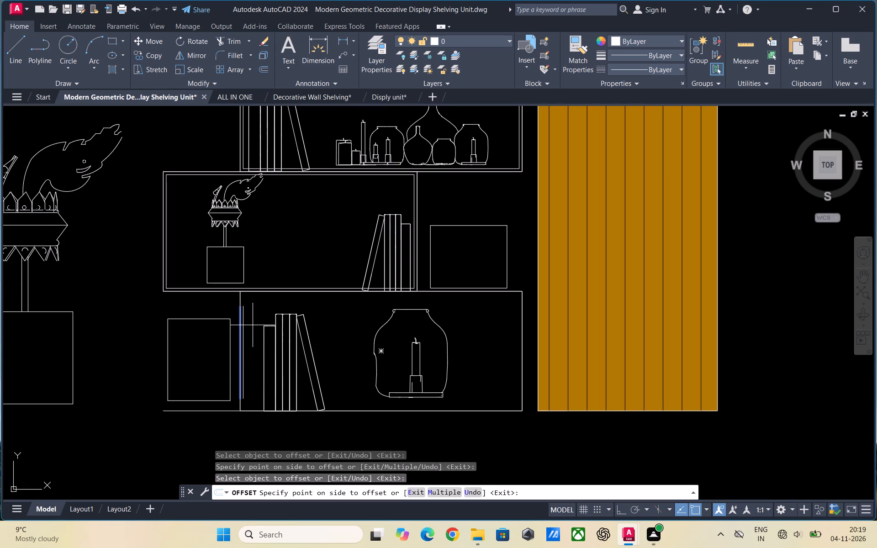
pyautogui.press('Escape')
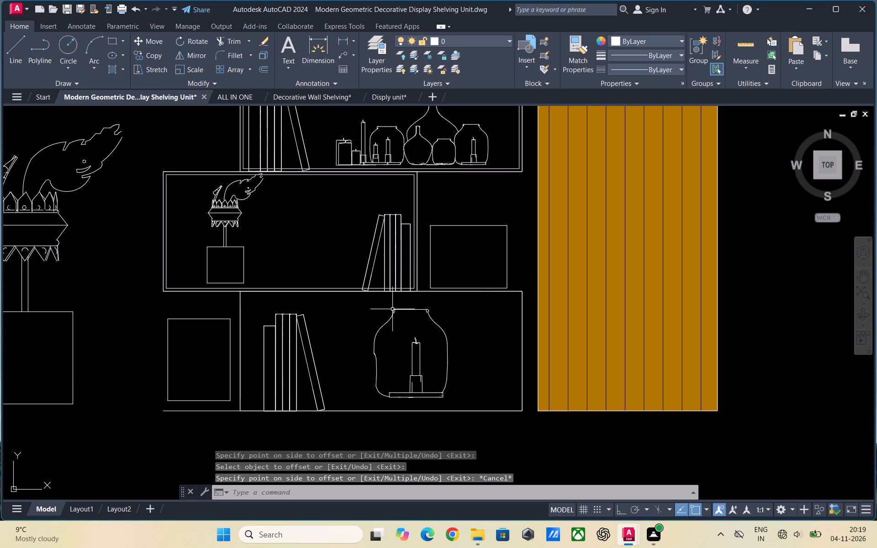
pyautogui.press('space')
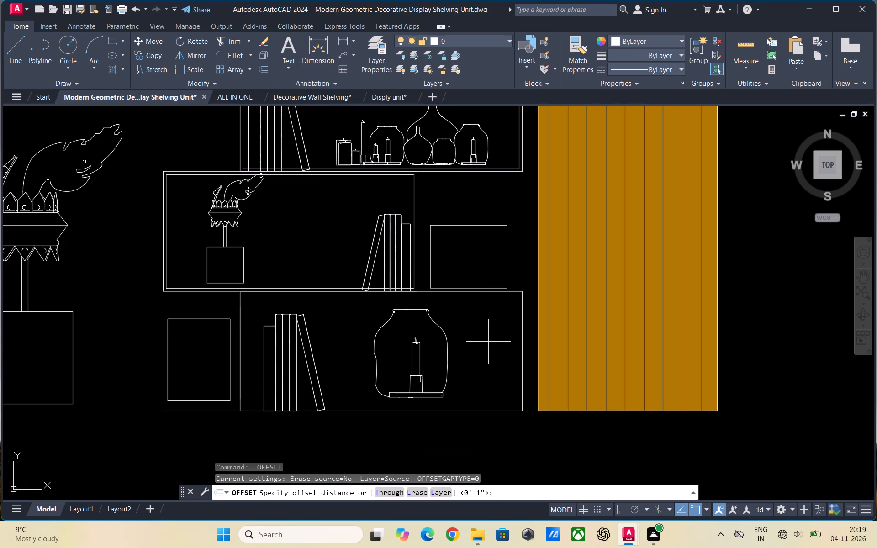
pyautogui.write('0.5"')
pyautogui.press('Return')
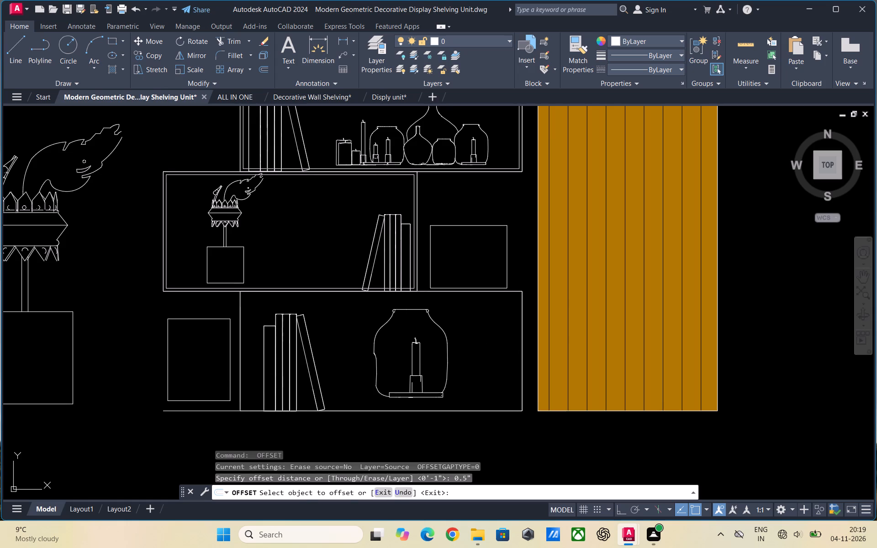
pyautogui.click(522, 351)
pyautogui.click(503, 352)
pyautogui.scroll(-2, 293, 346)
pyautogui.scroll(2, 304, 341)
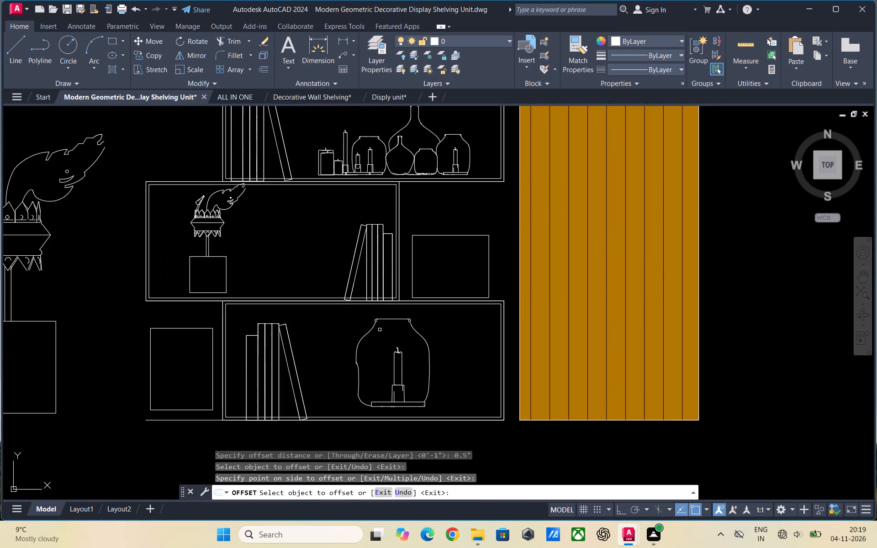
pyautogui.press('Escape')
# Move the book group on the fifth shelf up so it stands on the shelf's inner bottom line.
pyautogui.scroll(2, 390, 293)
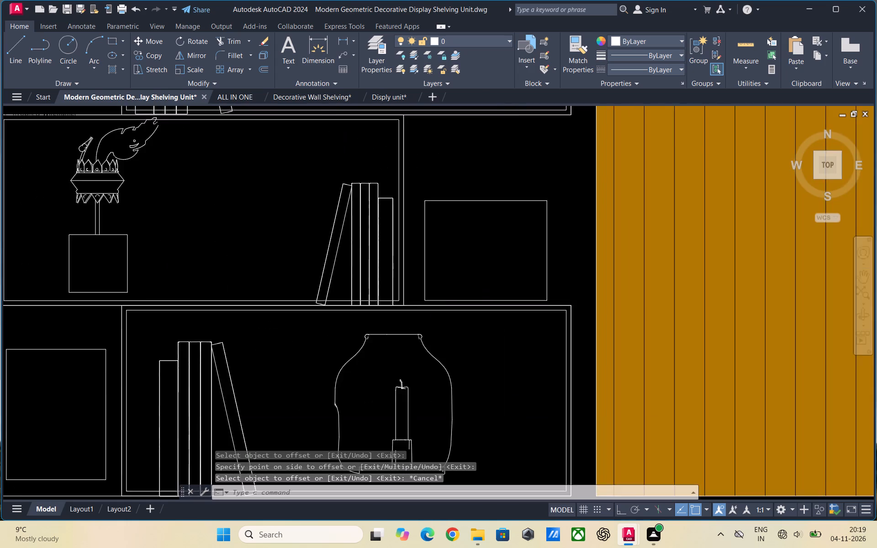
pyautogui.click(342, 288)
pyautogui.rightClick(342, 288)
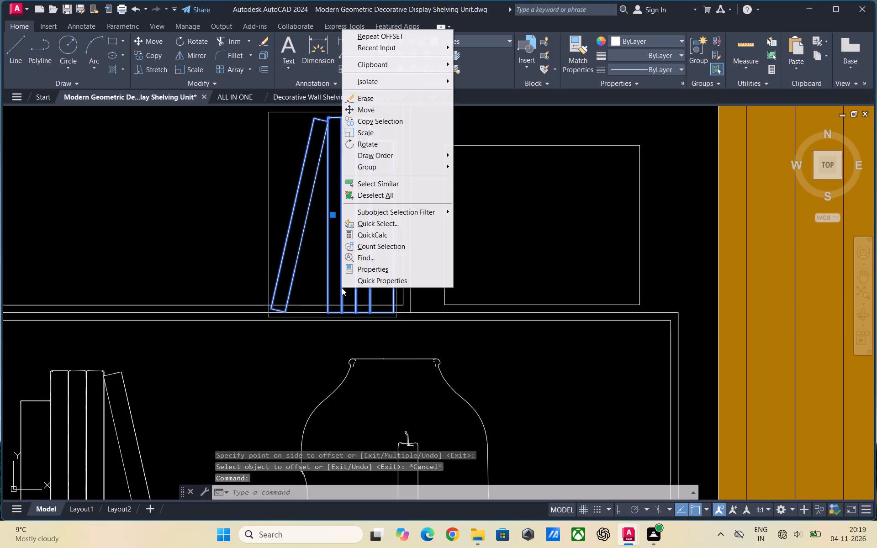
pyautogui.click(357, 113)
pyautogui.scroll(1, 390, 307)
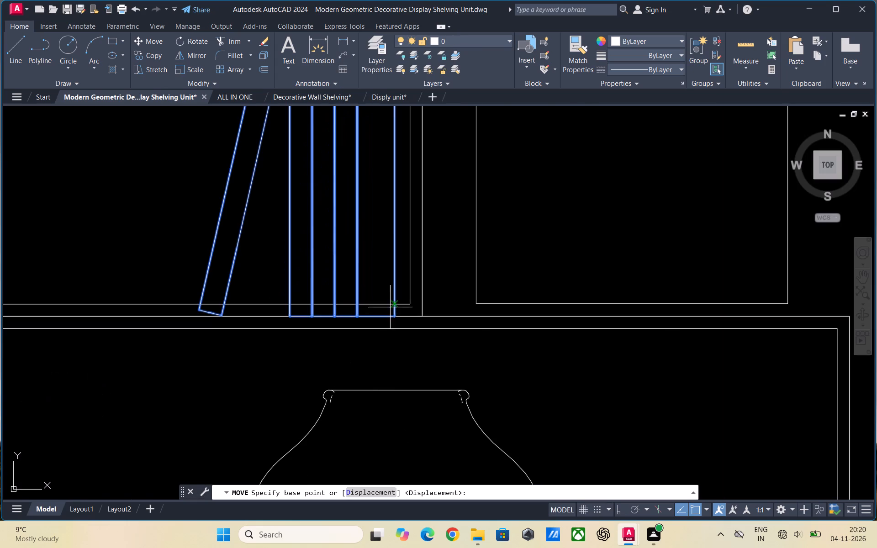
pyautogui.click(391, 319)
pyautogui.click(386, 302)
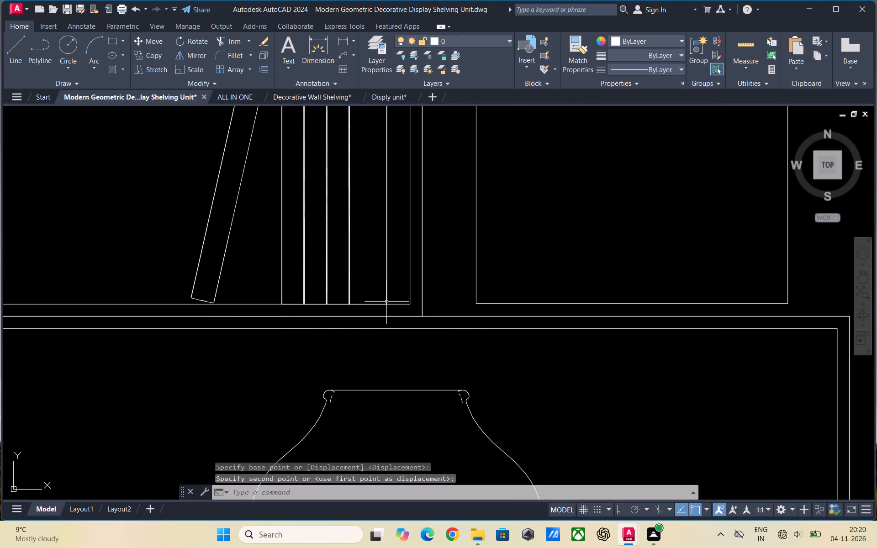
# Move the book group on the fourth shelf up so it rests on the shelf's inner bottom line.
pyautogui.scroll(-4, 294, 327)
pyautogui.scroll(2, 265, 218)
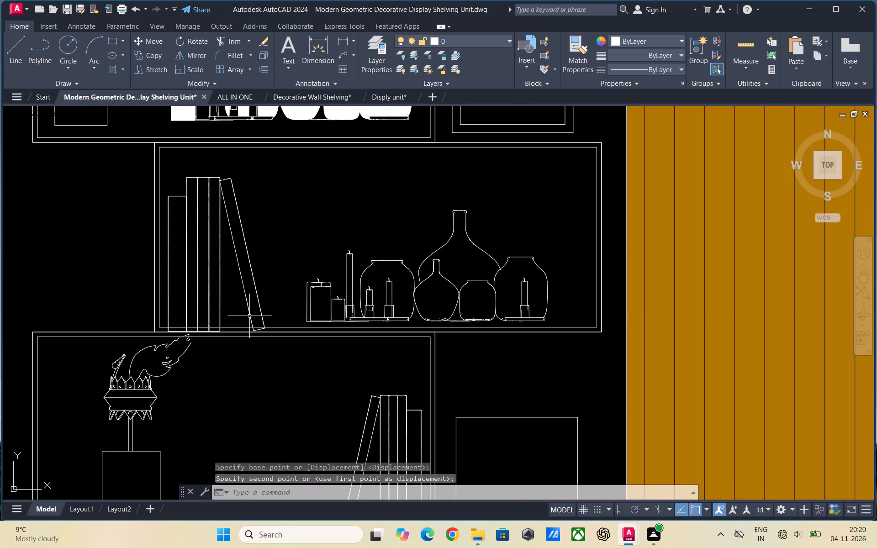
pyautogui.click(221, 295)
pyautogui.rightClick(221, 295)
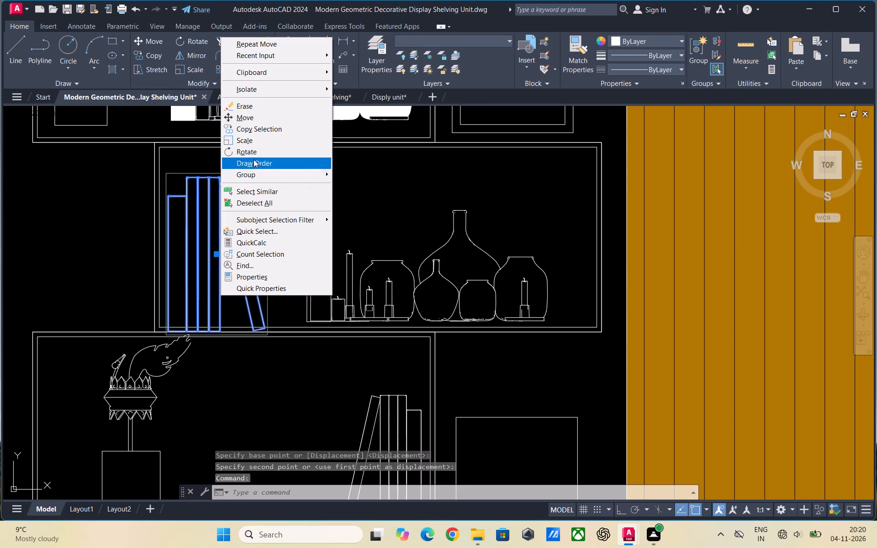
pyautogui.click(258, 120)
pyautogui.click(254, 329)
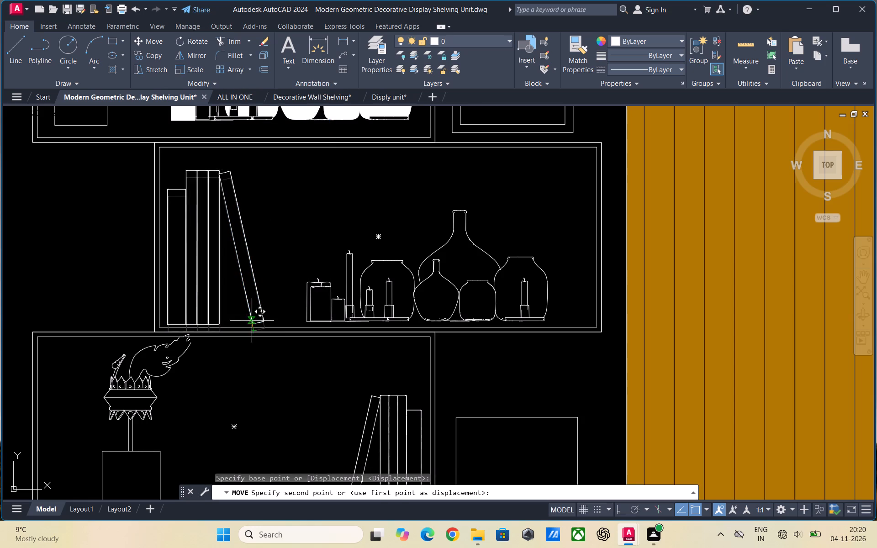
pyautogui.click(254, 321)
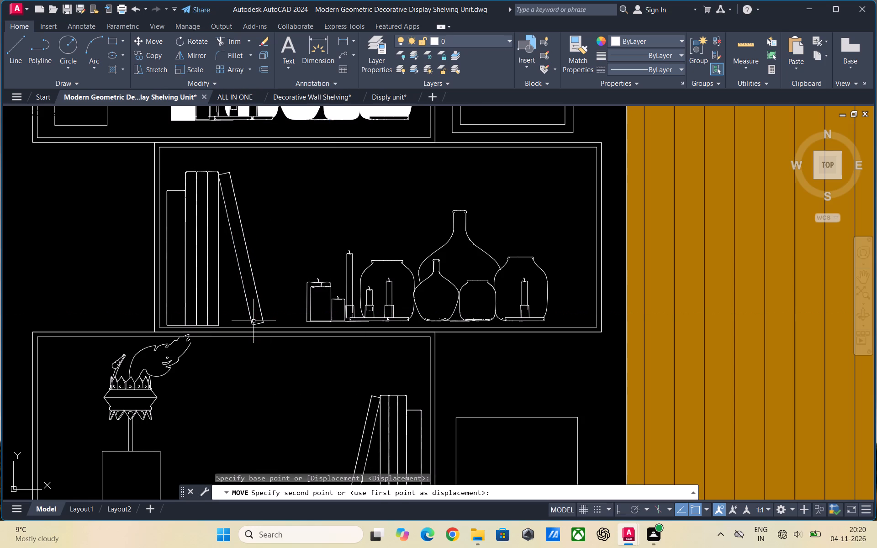
# Save the shelving unit drawing.
pyautogui.scroll(-2, 216, 345)
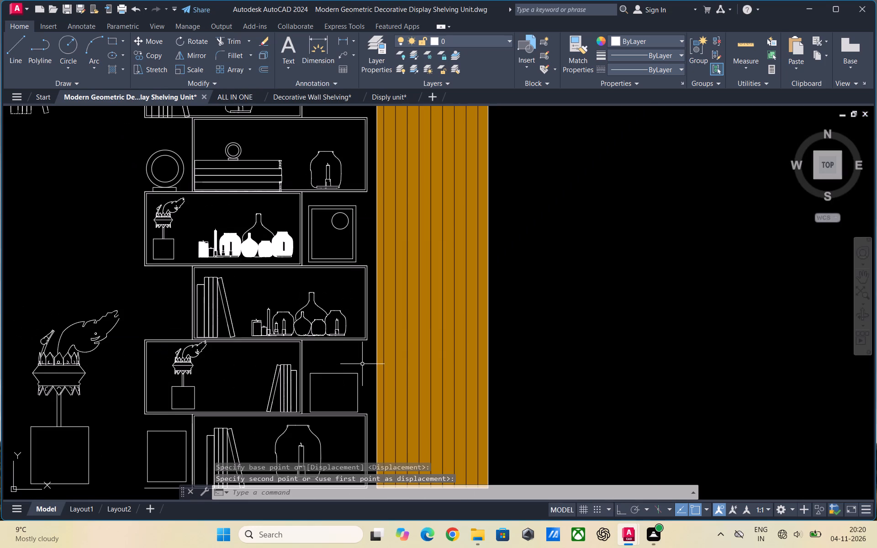
pyautogui.hotkey('ctrl', 's')
# Compare the double-lined shelf outlines with the reference photo, focusing on the open end of the top shelf.
pyautogui.scroll(-2, 231, 275)
pyautogui.scroll(2, 254, 229)
pyautogui.scroll(-1, 291, 174)
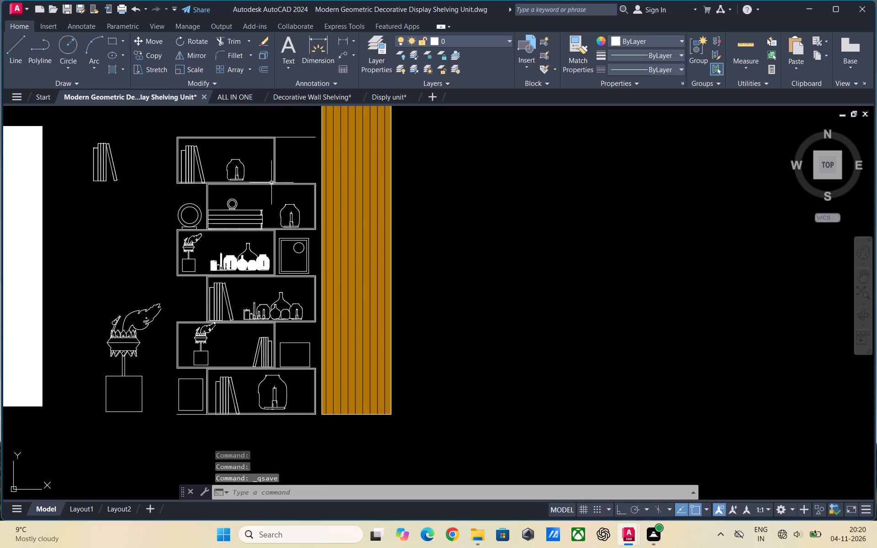
pyautogui.scroll(-1, 111, 197)
pyautogui.scroll(1, 30, 183)
pyautogui.scroll(-2, 245, 202)
pyautogui.scroll(3, 140, 203)
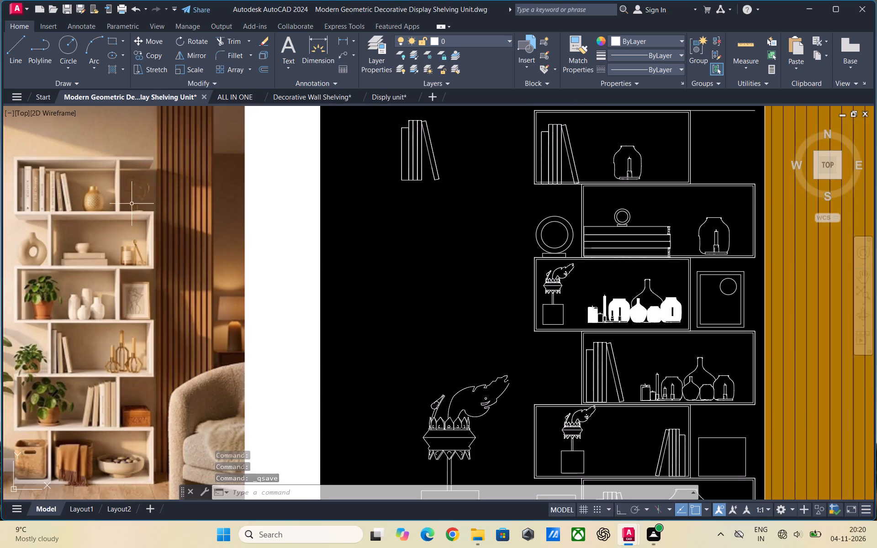
pyautogui.scroll(-2, 60, 195)
pyautogui.scroll(2, 298, 169)
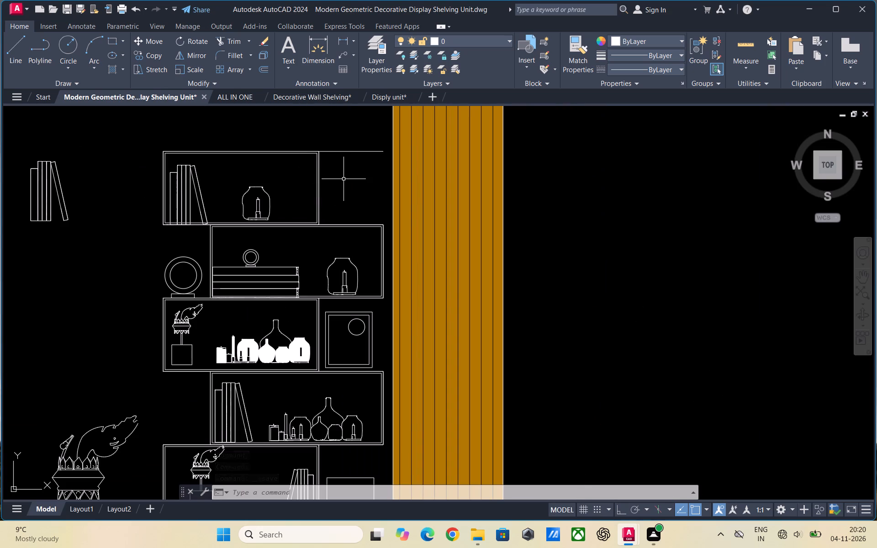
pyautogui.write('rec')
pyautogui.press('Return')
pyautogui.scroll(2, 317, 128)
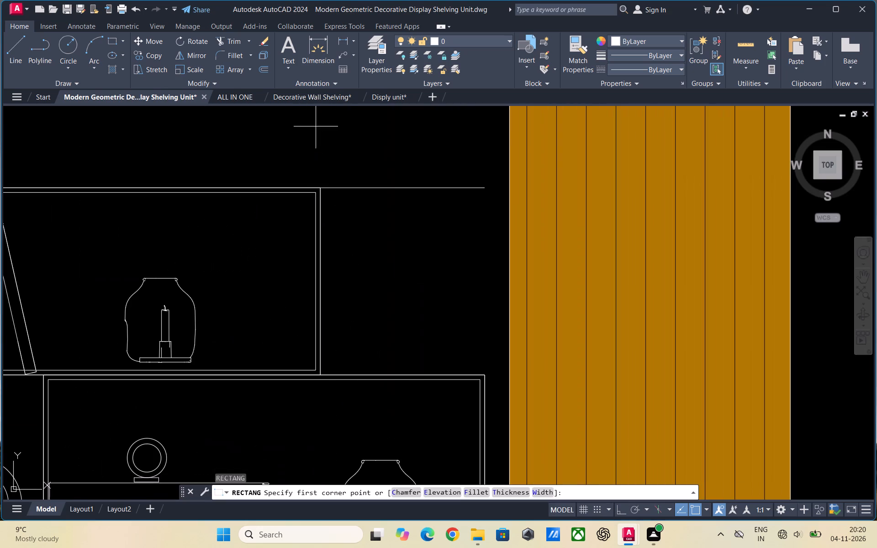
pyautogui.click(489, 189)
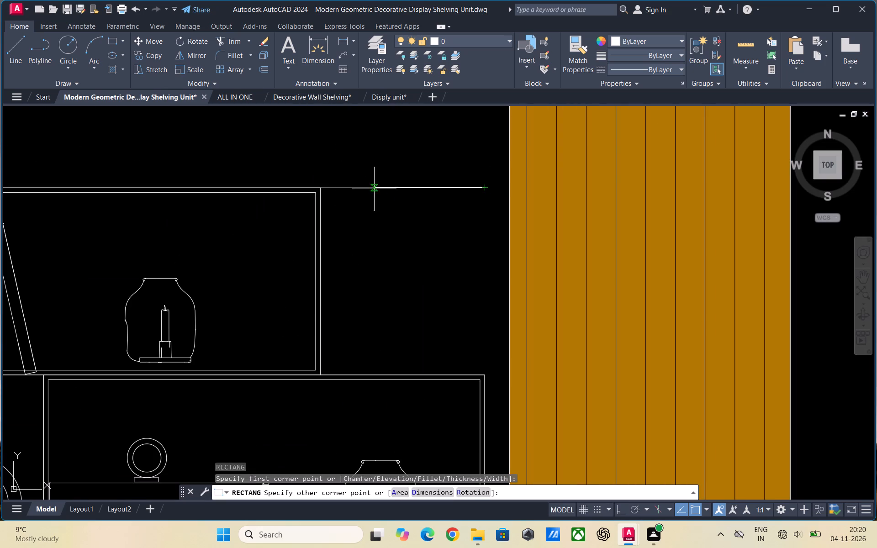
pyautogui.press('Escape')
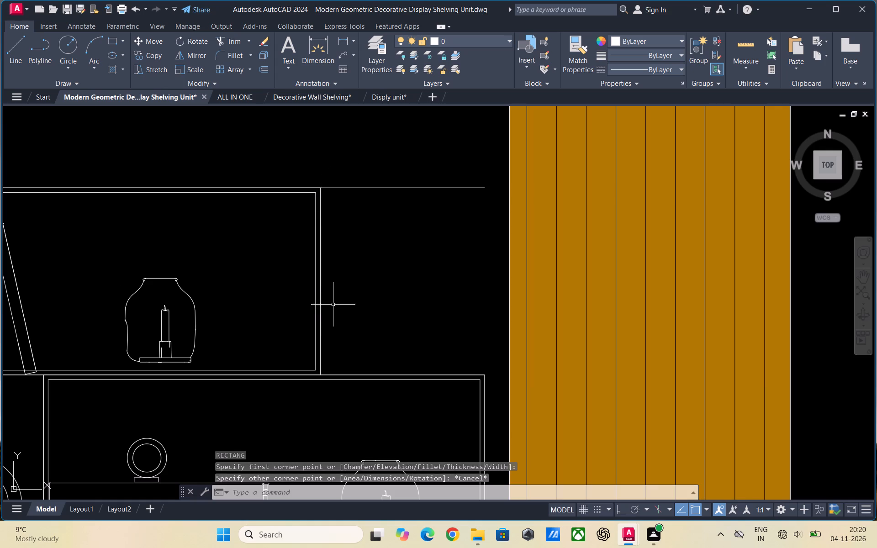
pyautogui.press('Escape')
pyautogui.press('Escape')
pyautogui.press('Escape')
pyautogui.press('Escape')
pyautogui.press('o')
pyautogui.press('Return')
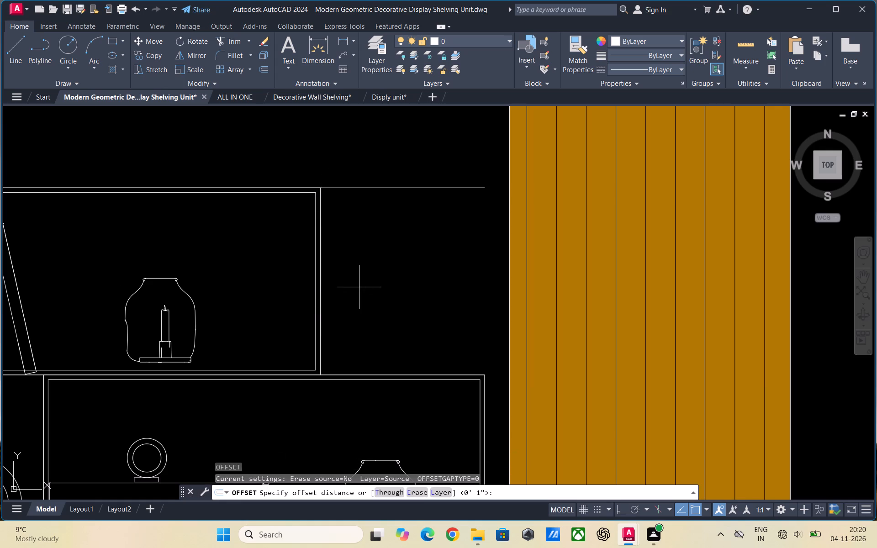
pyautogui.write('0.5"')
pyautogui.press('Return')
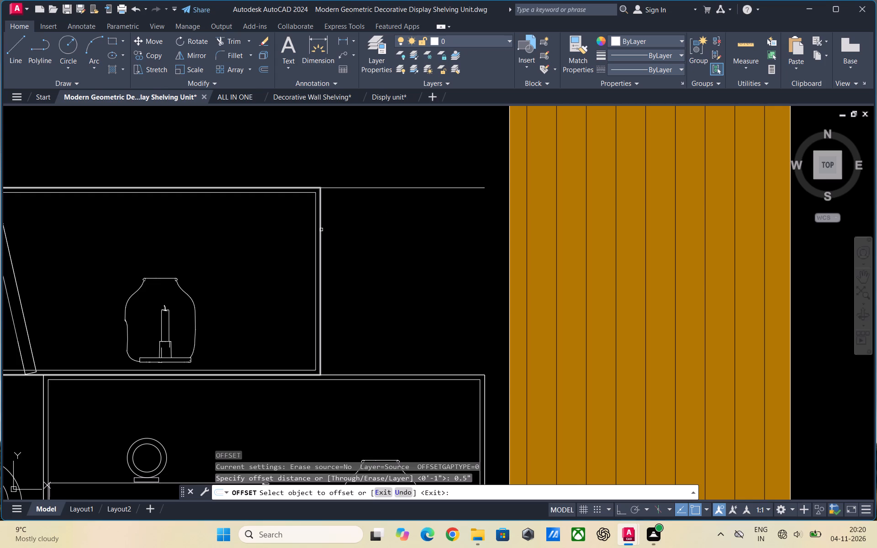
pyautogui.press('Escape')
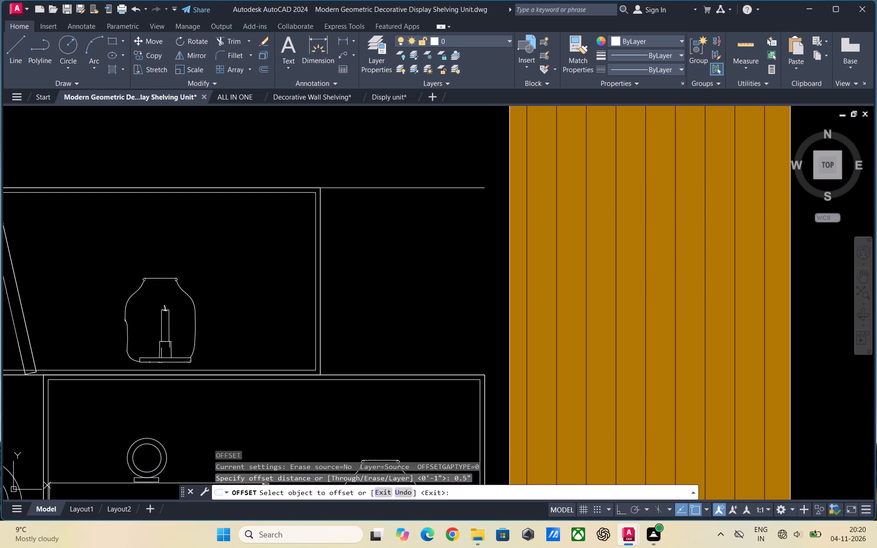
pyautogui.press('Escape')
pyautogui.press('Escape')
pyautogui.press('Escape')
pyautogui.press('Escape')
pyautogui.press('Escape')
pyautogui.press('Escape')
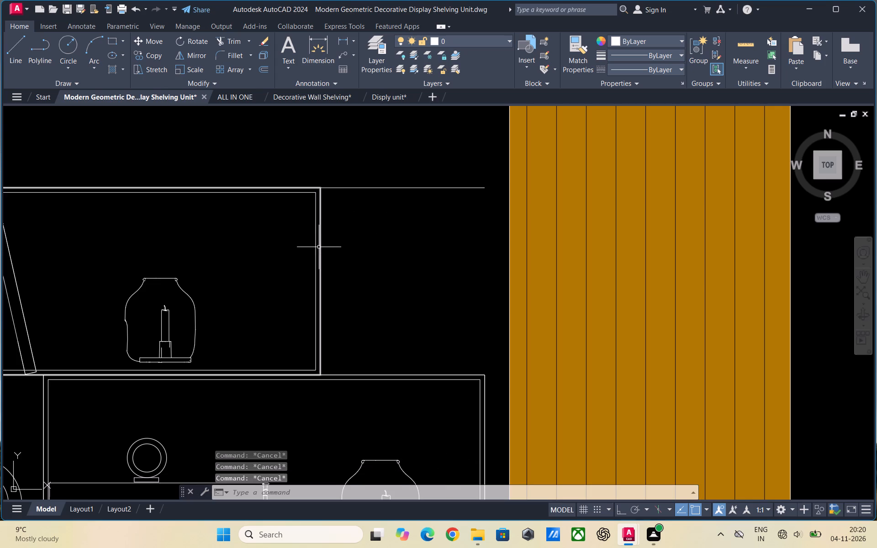
# Explode the top shelf box's outer rectangle into separate lines.
pyautogui.click(320, 248)
pyautogui.write('explode')
pyautogui.press('Return')
pyautogui.press('Escape')
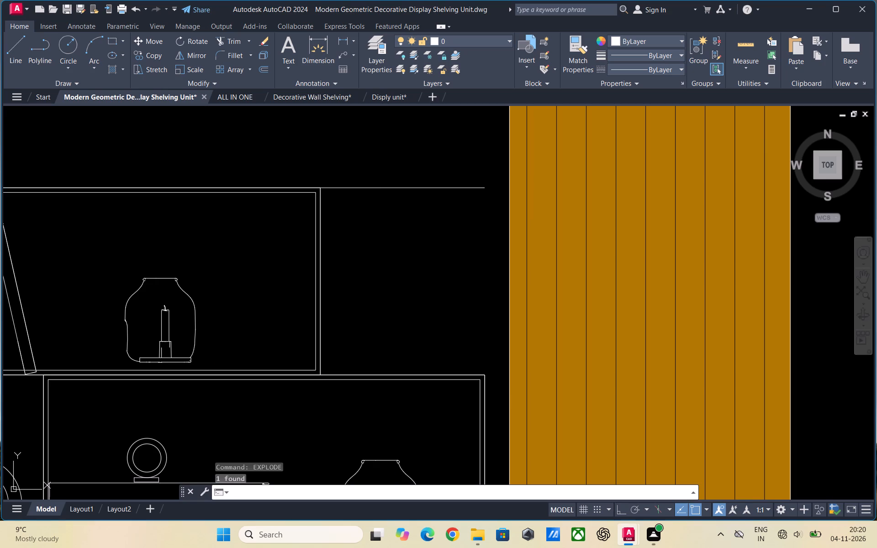
pyautogui.press('Escape')
# Offset the outer side line of the top shelf box 0.5" outward into the open bay beside it.
pyautogui.press('o')
pyautogui.press('Return')
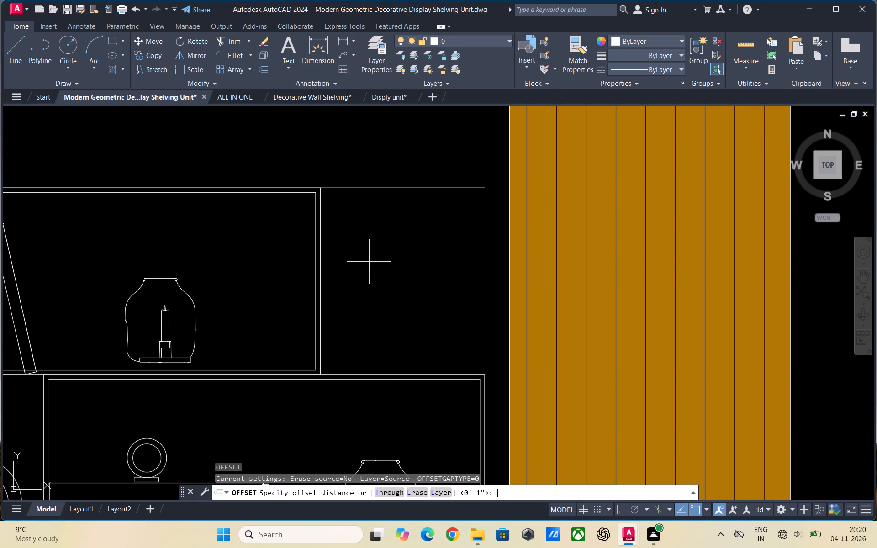
pyautogui.write('0.5"')
pyautogui.press('Return')
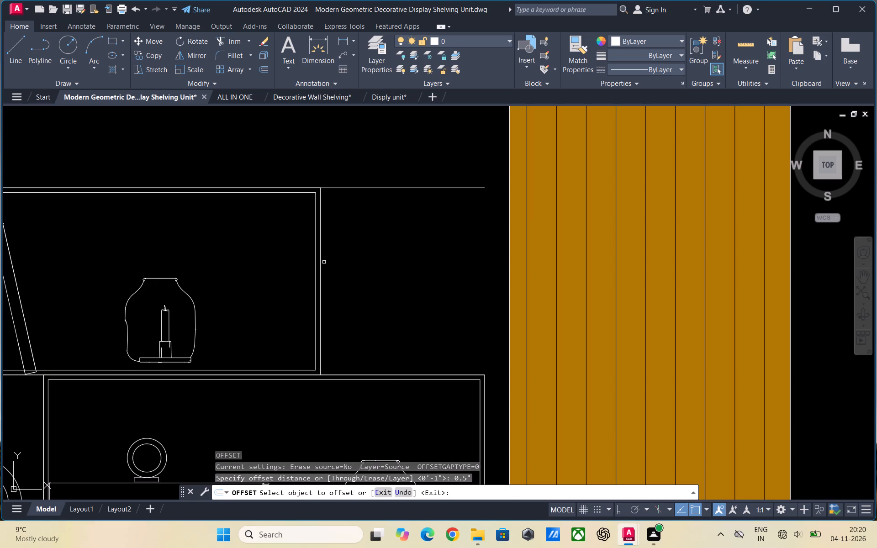
pyautogui.click(320, 263)
pyautogui.click(346, 263)
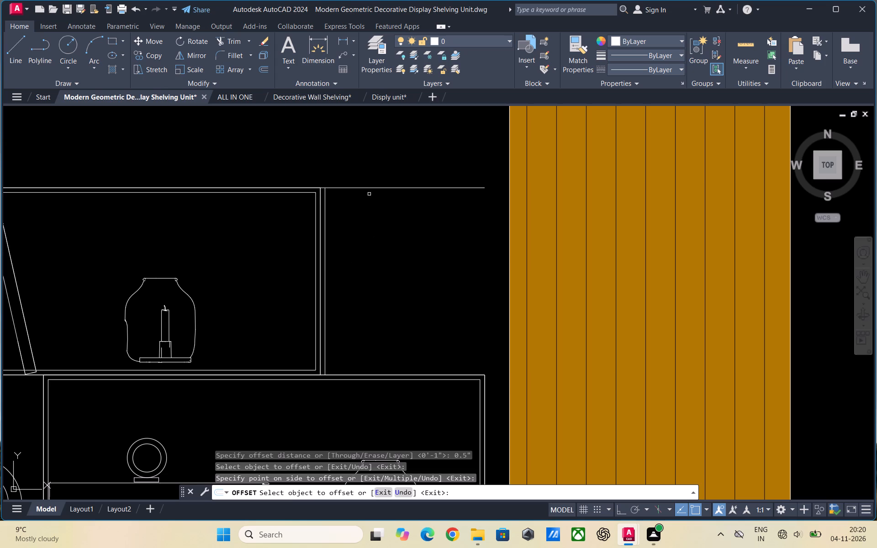
pyautogui.click(369, 189)
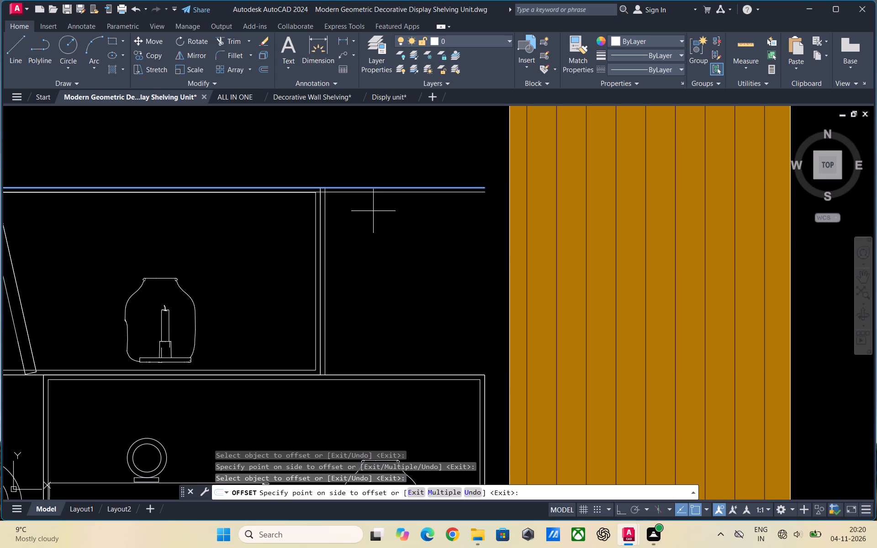
pyautogui.press('Escape')
pyautogui.press('Escape')
pyautogui.press('Escape')
pyautogui.press('Escape')
# Draw a line along the top edge of the open bay, from the offset upright to the top board's free end.
pyautogui.press('l')
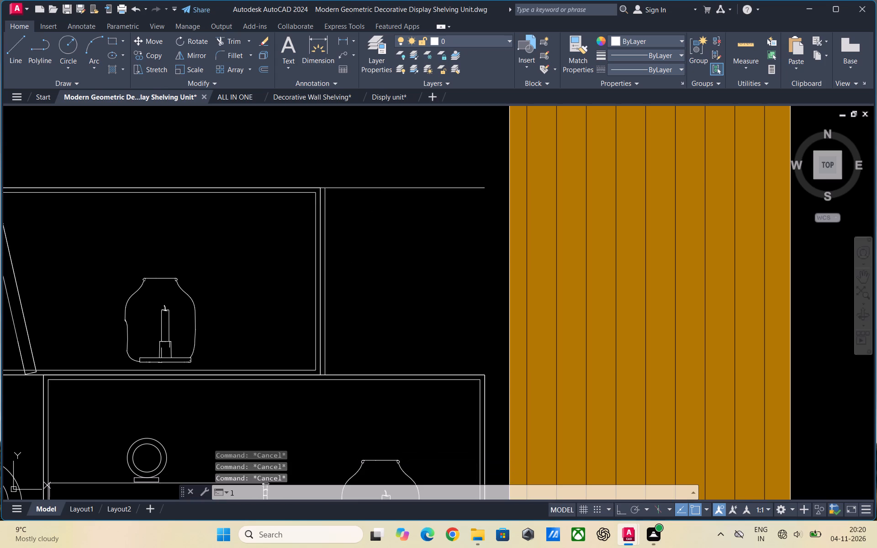
pyautogui.press('Return')
pyautogui.scroll(3, 336, 190)
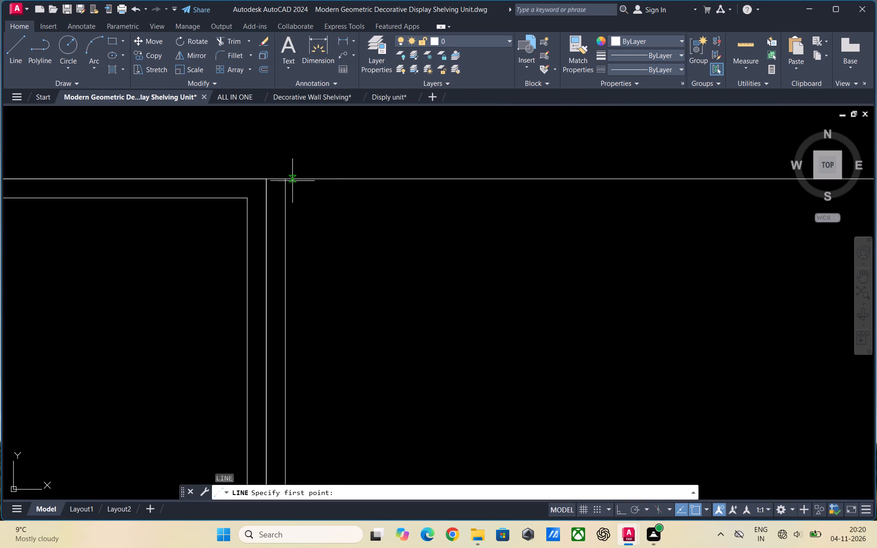
pyautogui.click(287, 181)
pyautogui.scroll(-2, 154, 214)
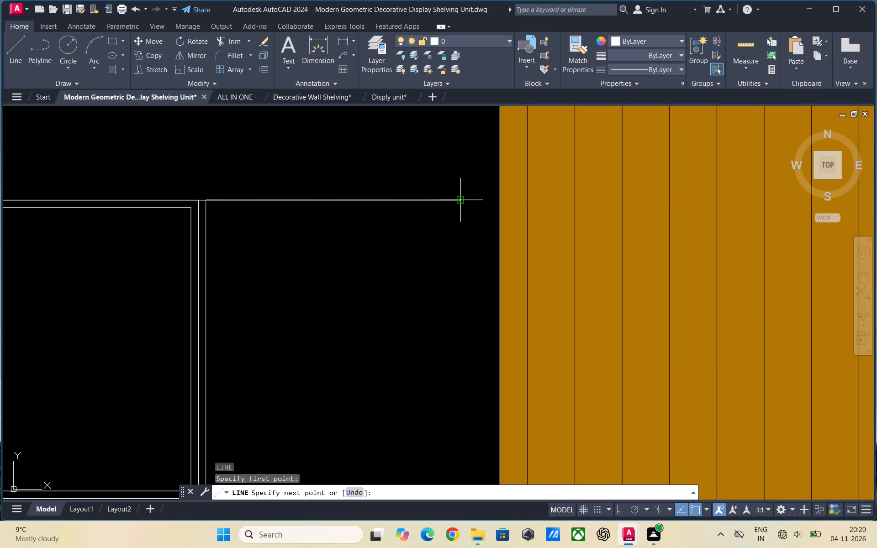
pyautogui.click(460, 202)
pyautogui.scroll(-2, 379, 174)
pyautogui.press('Escape')
pyautogui.press('Escape')
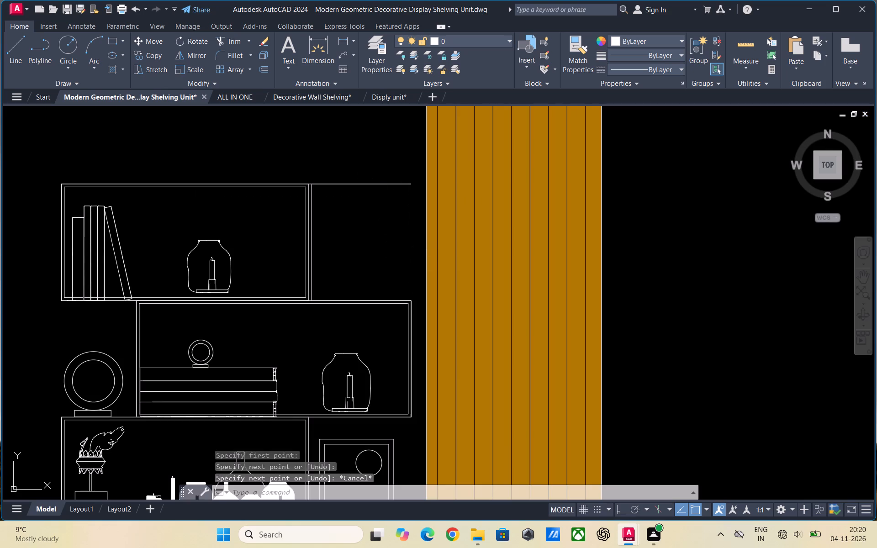
# Draw a line along the bottom of the open bay, from the offset upright's foot to the second shelf's upper outer corner.
pyautogui.press('l')
pyautogui.scroll(2, 379, 287)
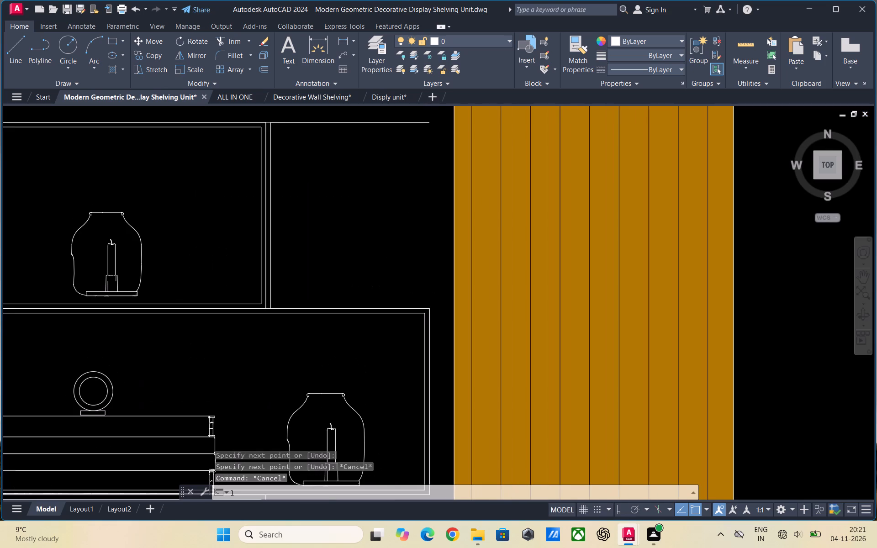
pyautogui.press('Return')
pyautogui.click(206, 321)
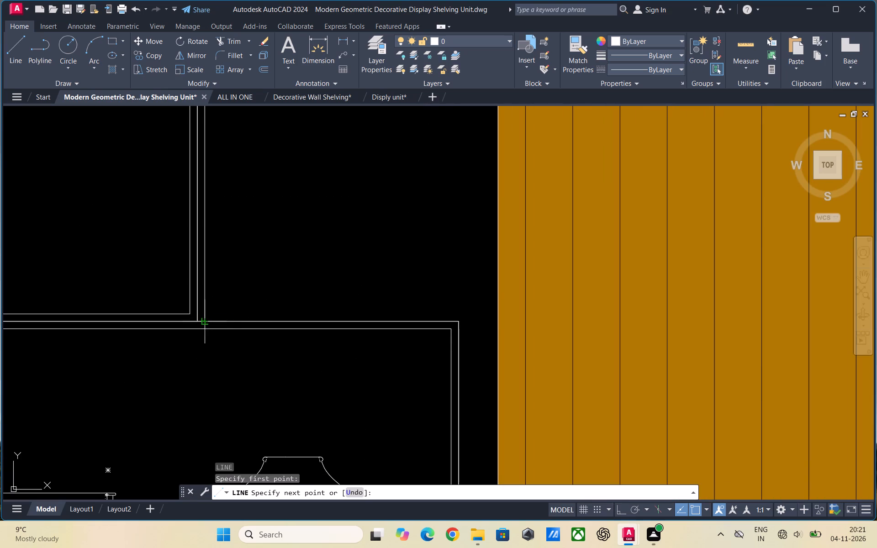
pyautogui.click(456, 321)
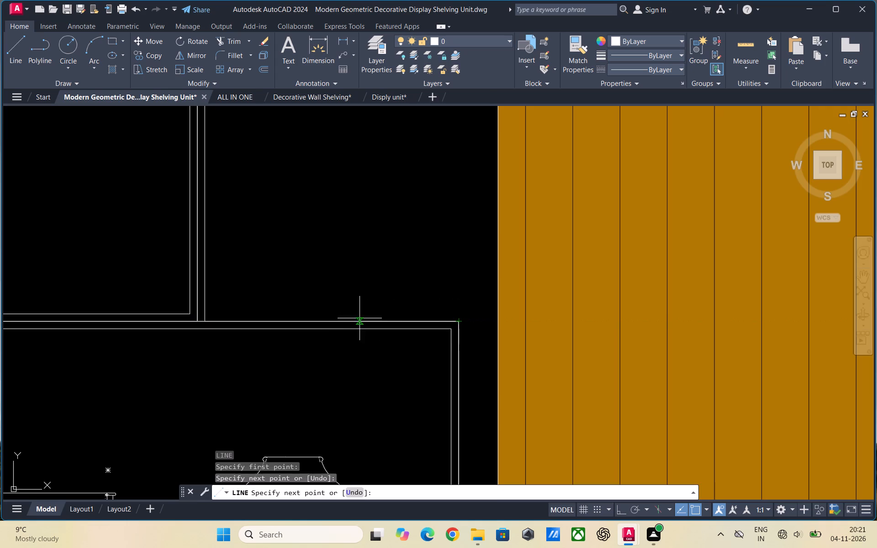
pyautogui.press('Escape')
pyautogui.scroll(-2, 335, 308)
pyautogui.press('Escape')
# Offset the open bay's top and bottom lines 0.5" inward to give both boards thickness.
pyautogui.press('o')
pyautogui.press('Return')
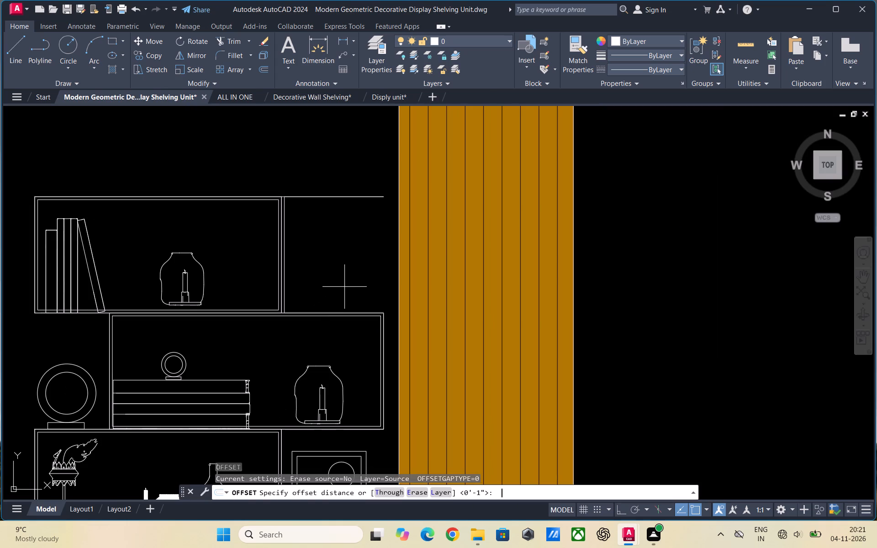
pyautogui.write('0.5"')
pyautogui.press('Return')
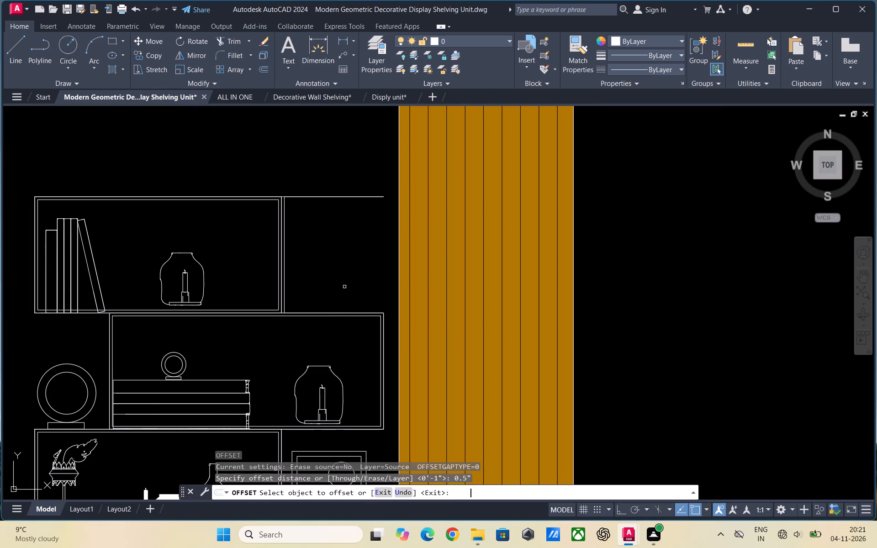
pyautogui.click(333, 197)
pyautogui.click(335, 209)
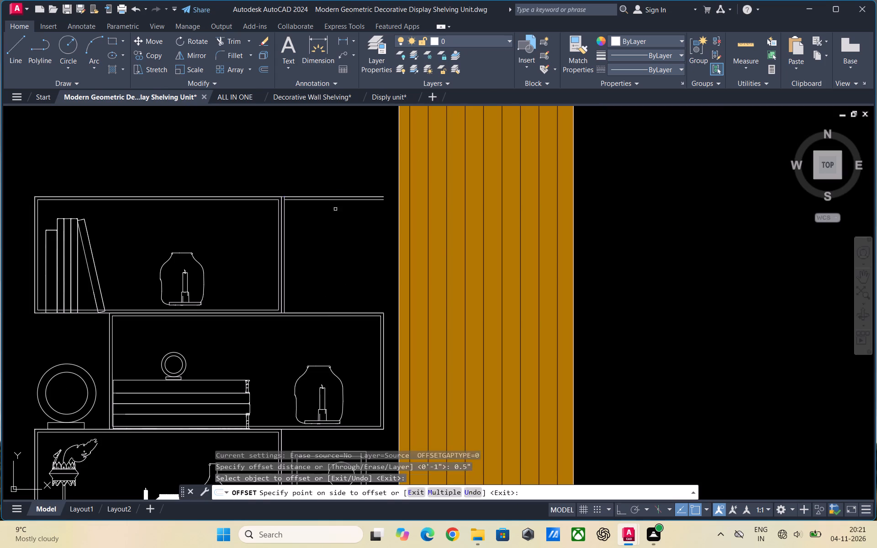
pyautogui.click(328, 313)
pyautogui.click(328, 301)
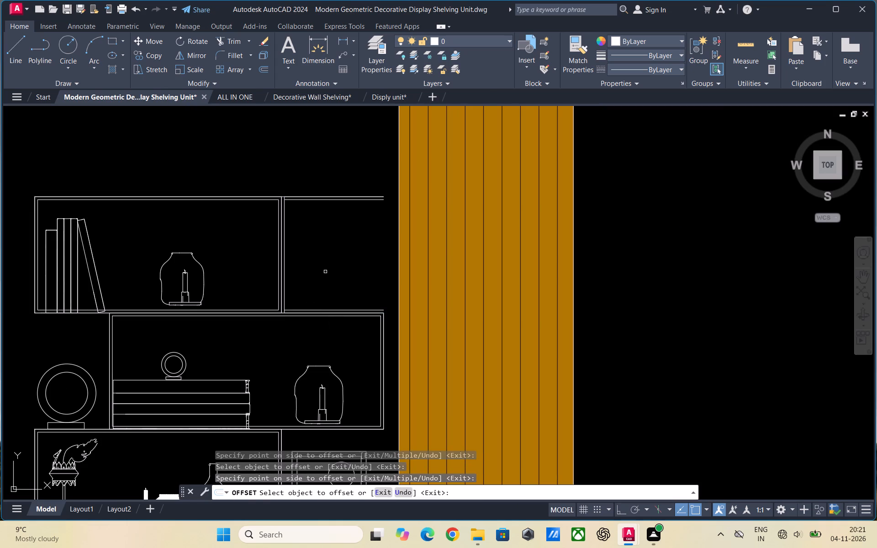
pyautogui.press('Escape')
# Trim the offset upright's overrunning ends where it meets the open bay's inner bottom and top lines.
pyautogui.scroll(3, 278, 315)
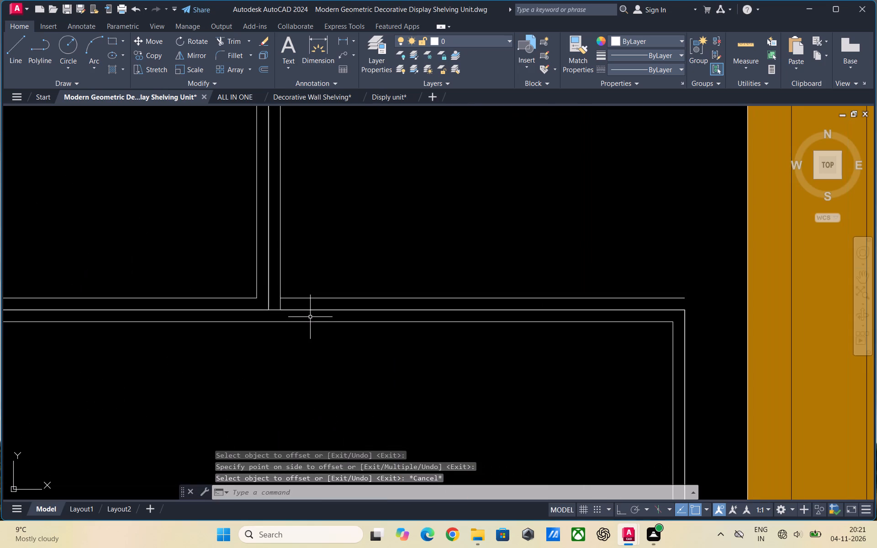
pyautogui.scroll(-4, 241, 281)
pyautogui.scroll(-2, 306, 258)
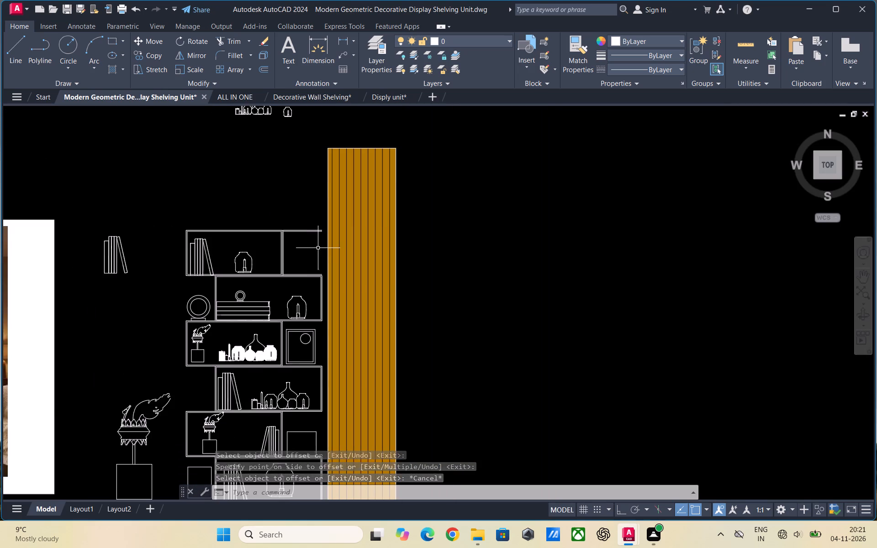
pyautogui.scroll(2, 311, 263)
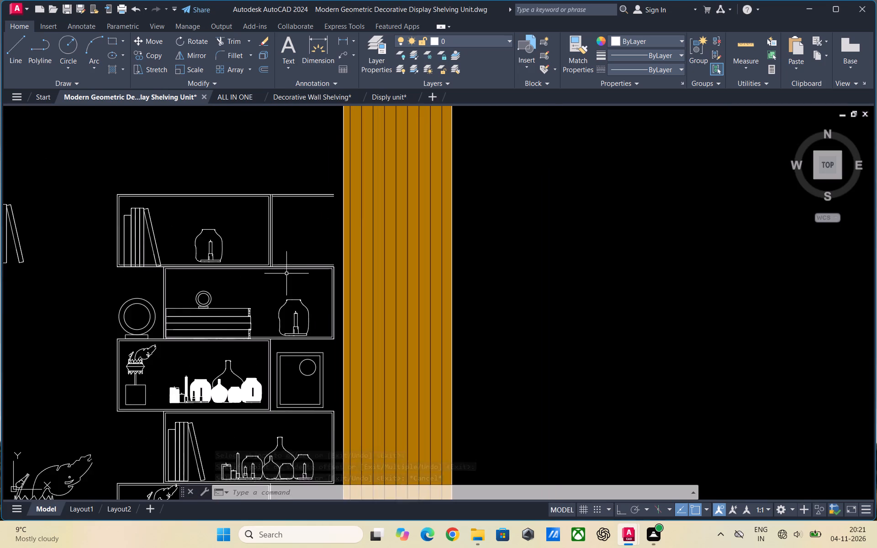
pyautogui.scroll(3, 277, 273)
pyautogui.press('Escape')
pyautogui.write('tr')
pyautogui.press('Return')
pyautogui.press('Return')
pyautogui.scroll(2, 248, 243)
pyautogui.click(260, 249)
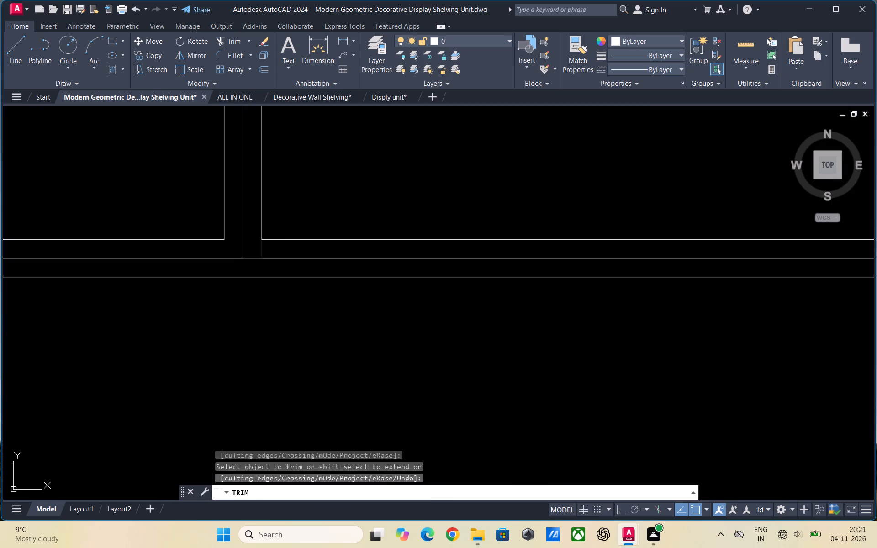
pyautogui.scroll(-2, 280, 342)
pyautogui.scroll(-2, 347, 244)
pyautogui.scroll(5, 338, 148)
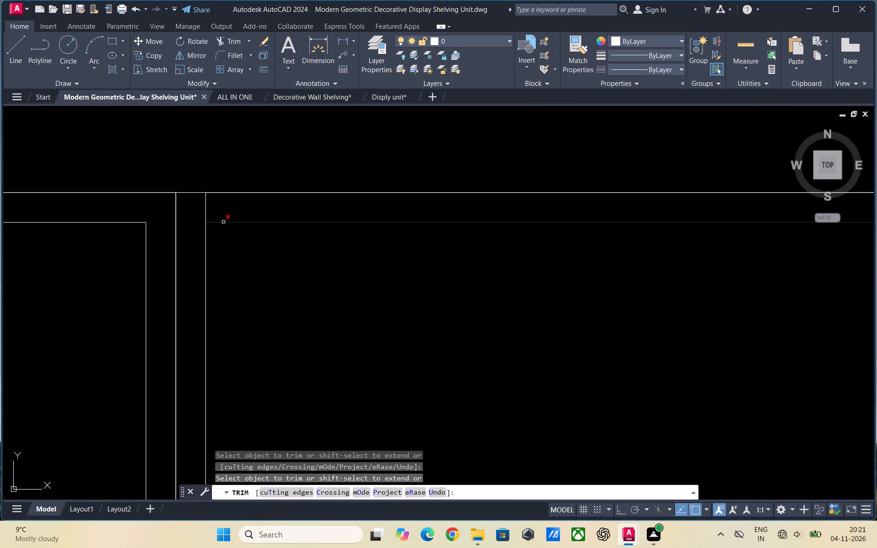
pyautogui.click(205, 211)
pyautogui.scroll(-7, 230, 170)
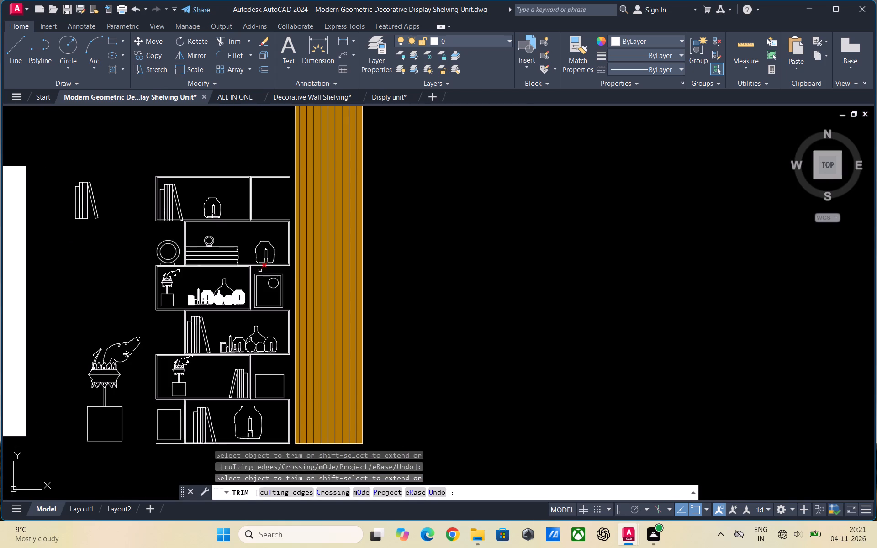
pyautogui.press('Escape')
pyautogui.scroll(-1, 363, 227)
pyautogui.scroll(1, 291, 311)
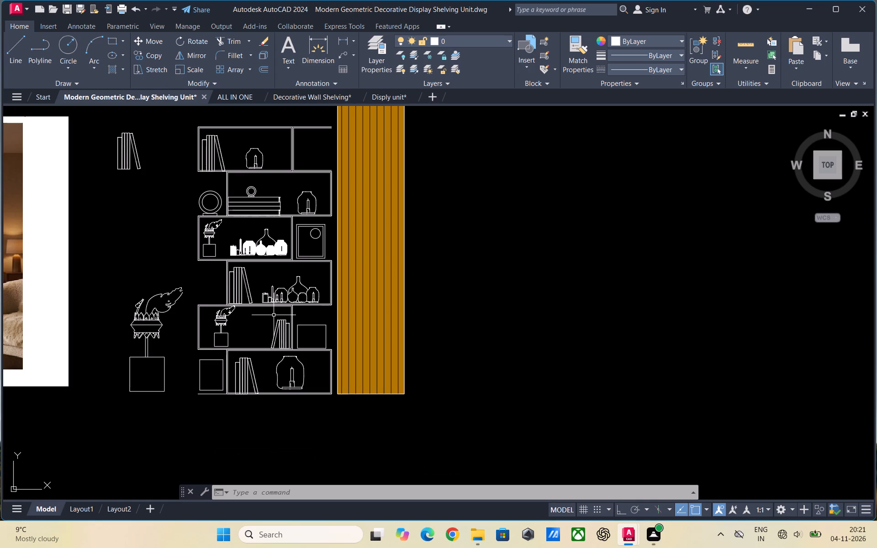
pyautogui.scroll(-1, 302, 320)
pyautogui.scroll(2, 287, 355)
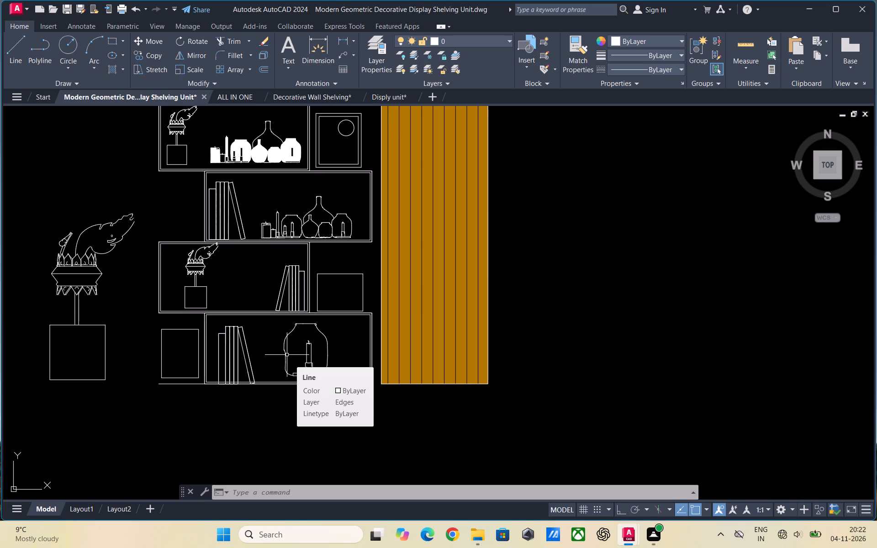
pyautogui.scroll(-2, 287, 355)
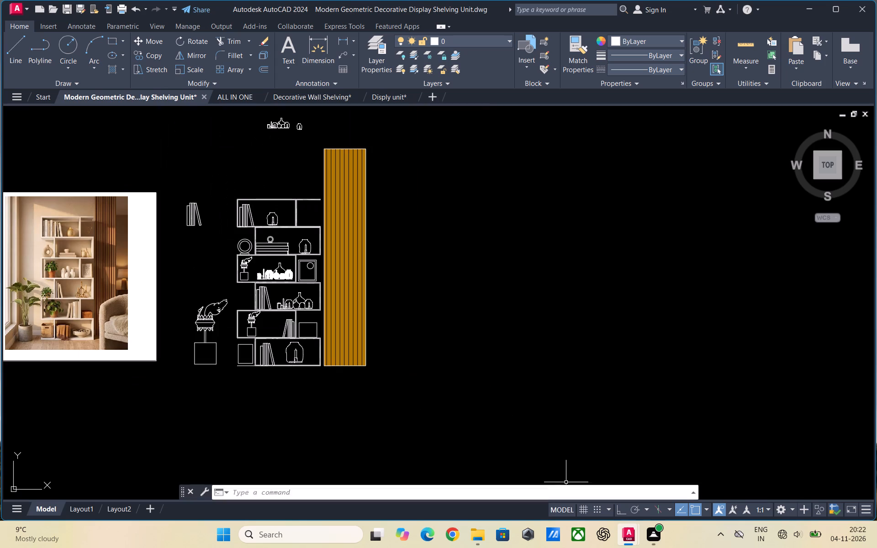
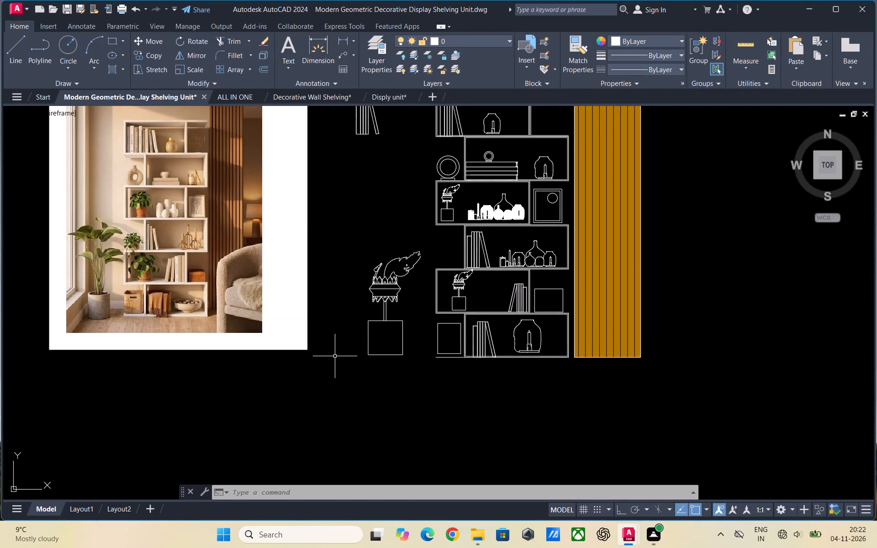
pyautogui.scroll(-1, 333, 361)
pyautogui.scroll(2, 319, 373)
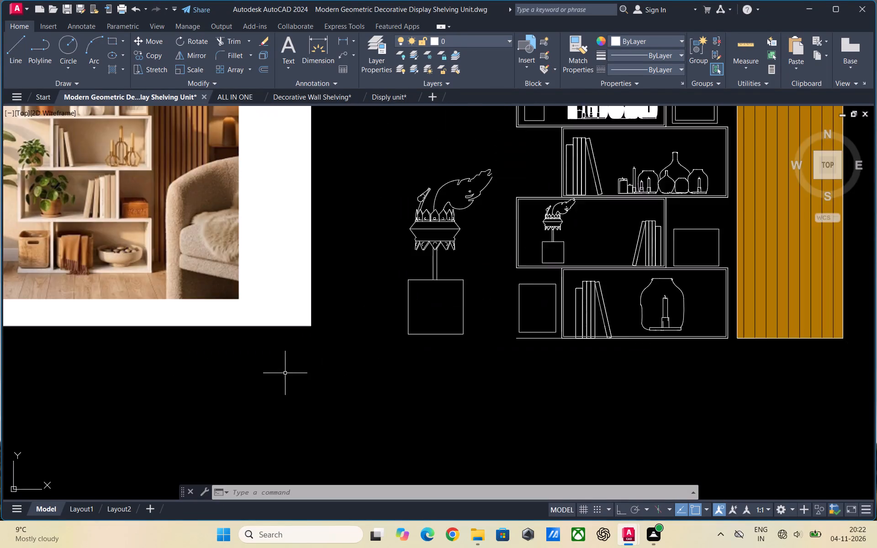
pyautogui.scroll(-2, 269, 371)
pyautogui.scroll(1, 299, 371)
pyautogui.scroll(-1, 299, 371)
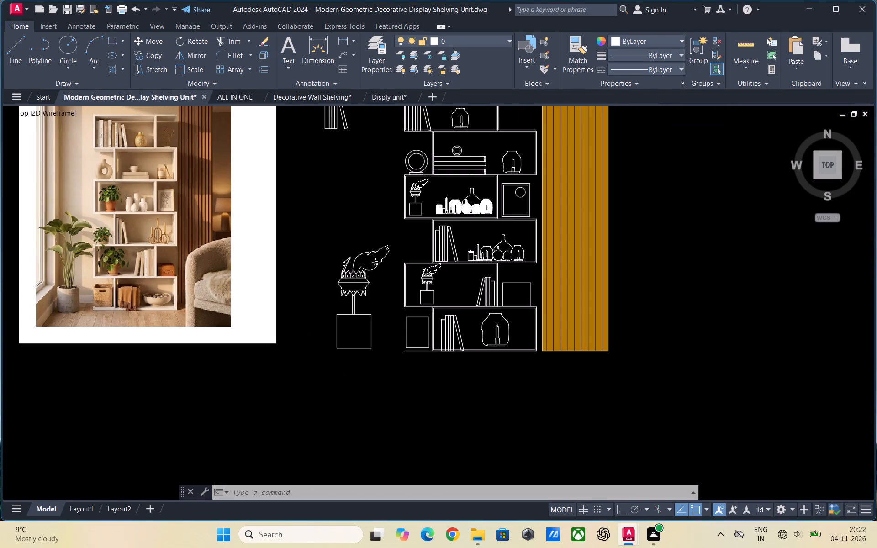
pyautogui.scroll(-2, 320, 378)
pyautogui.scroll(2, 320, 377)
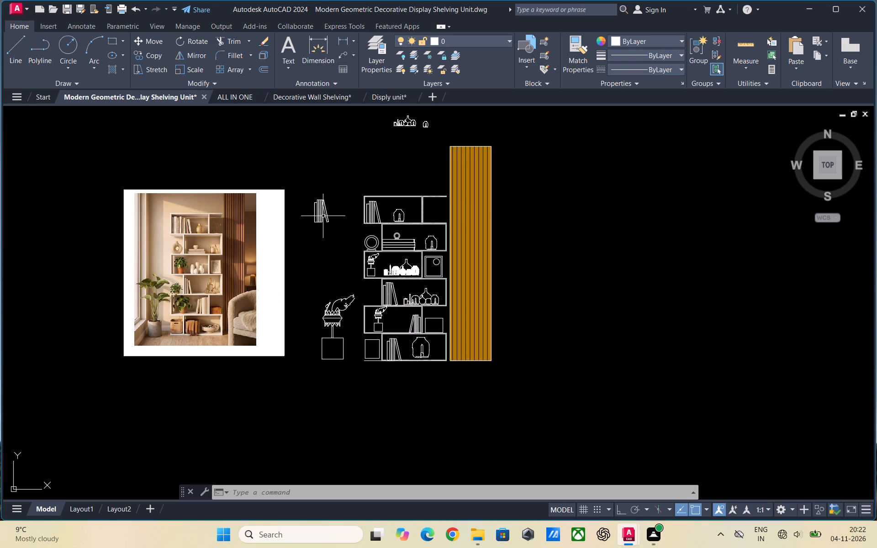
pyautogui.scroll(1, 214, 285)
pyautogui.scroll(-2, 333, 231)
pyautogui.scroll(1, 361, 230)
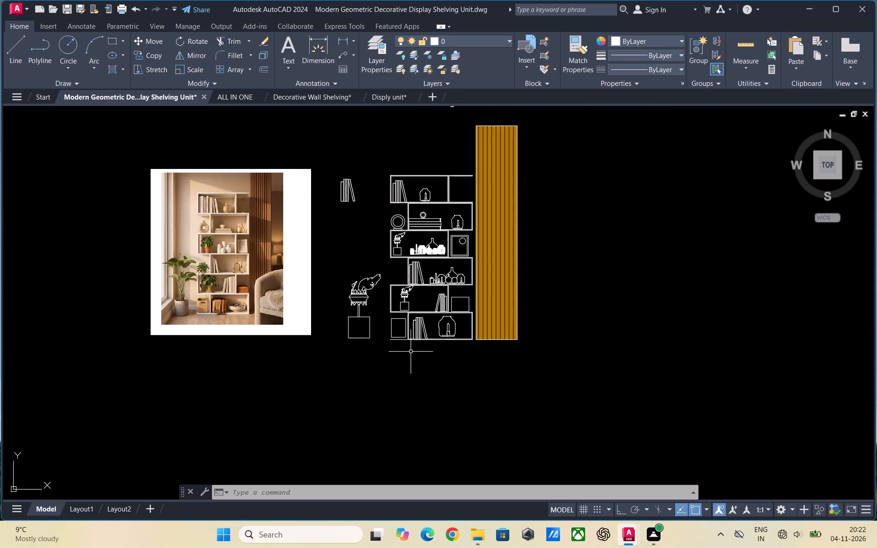
# Copy the potted plant from the second shelf from the bottom to the empty space beyond the slatted wood panel.
pyautogui.scroll(2, 417, 307)
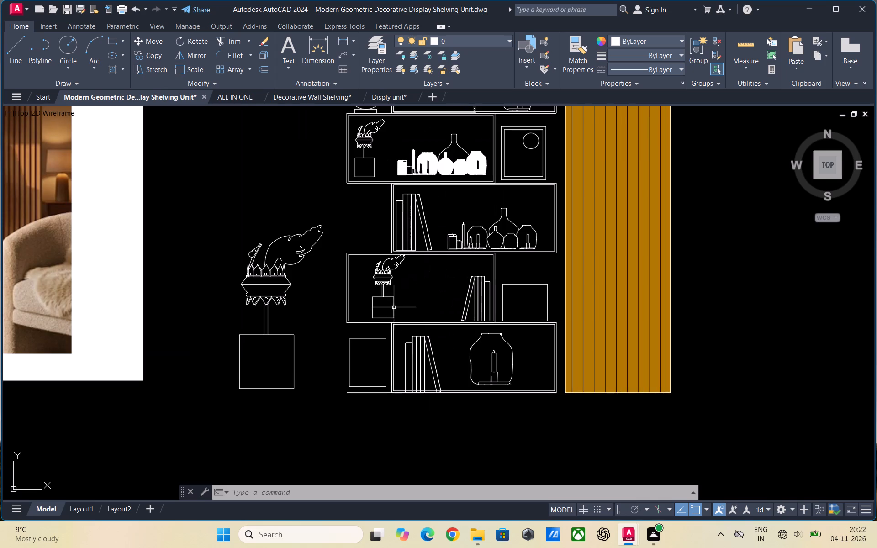
pyautogui.click(393, 307)
pyautogui.rightClick(393, 307)
pyautogui.click(414, 138)
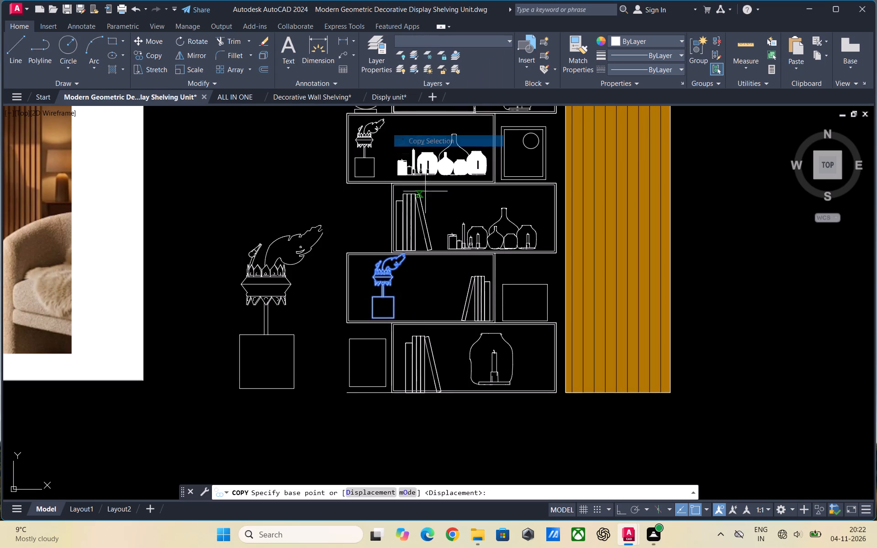
pyautogui.click(385, 311)
pyautogui.scroll(-1, 365, 308)
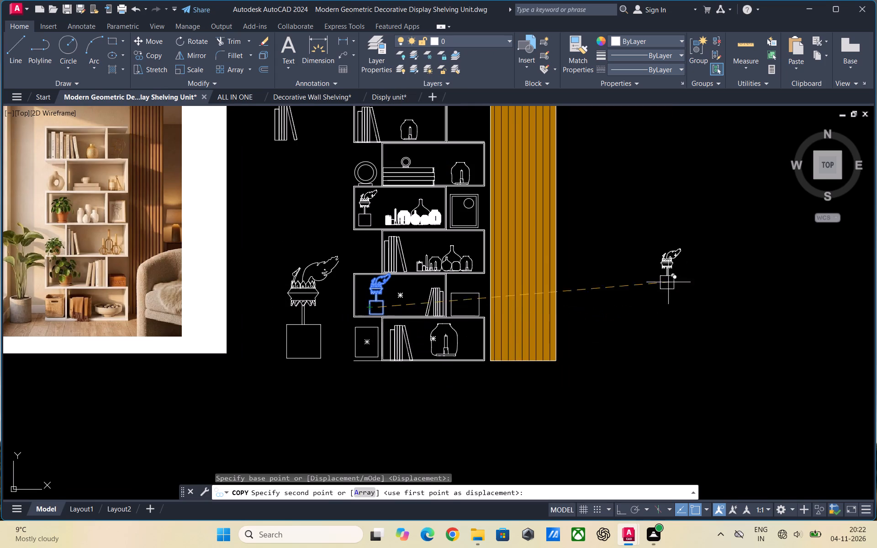
pyautogui.click(632, 275)
pyautogui.press('Escape')
# Scale the loose plant copy down slightly, using the lower corner of its pot as the base point.
pyautogui.click(659, 326)
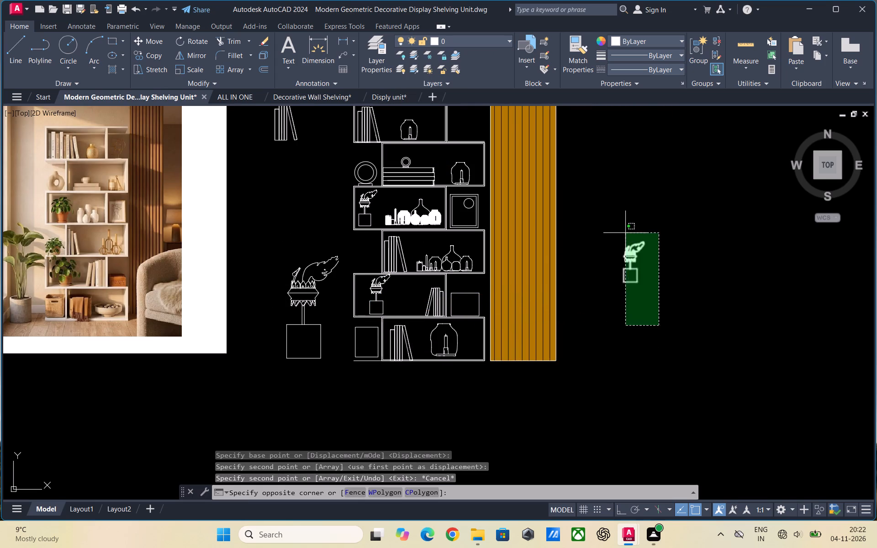
pyautogui.click(611, 222)
pyautogui.write('scale')
pyautogui.press('Return')
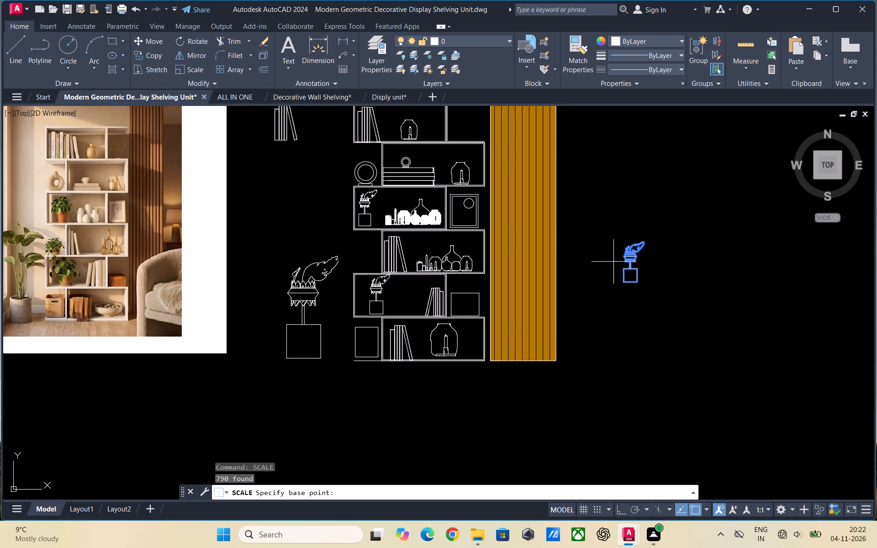
pyautogui.click(622, 279)
pyautogui.click(633, 277)
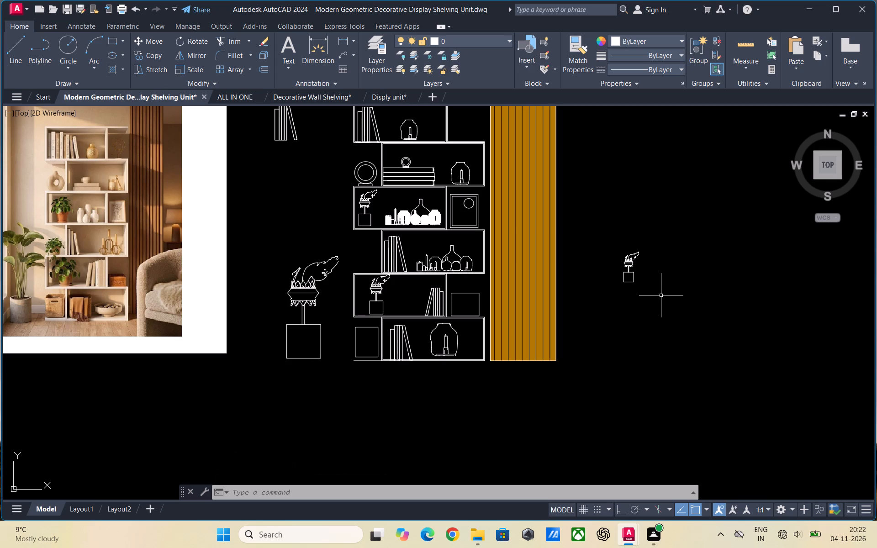
# Copy the reduced plant into the open bay beside the third shelf from the bottom, with its pot on the board below.
pyautogui.click(665, 308)
pyautogui.click(591, 235)
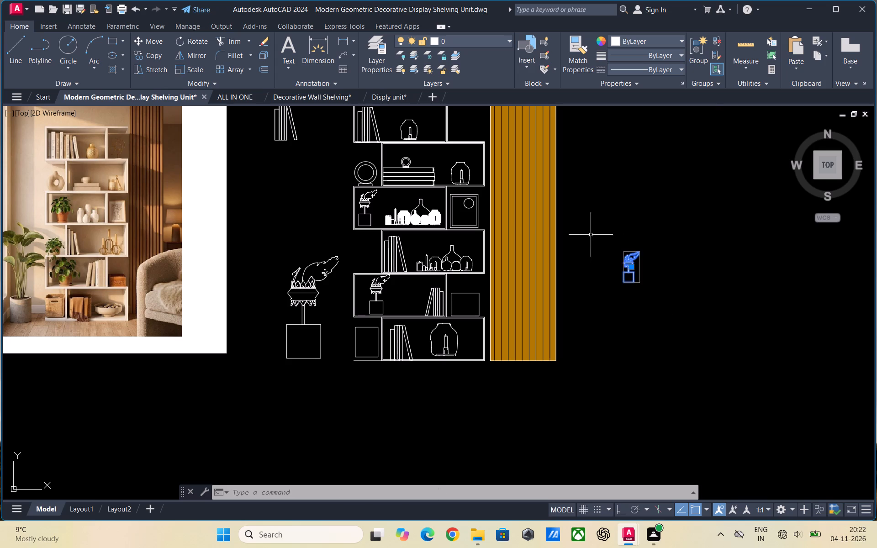
pyautogui.rightClick(604, 264)
pyautogui.click(628, 98)
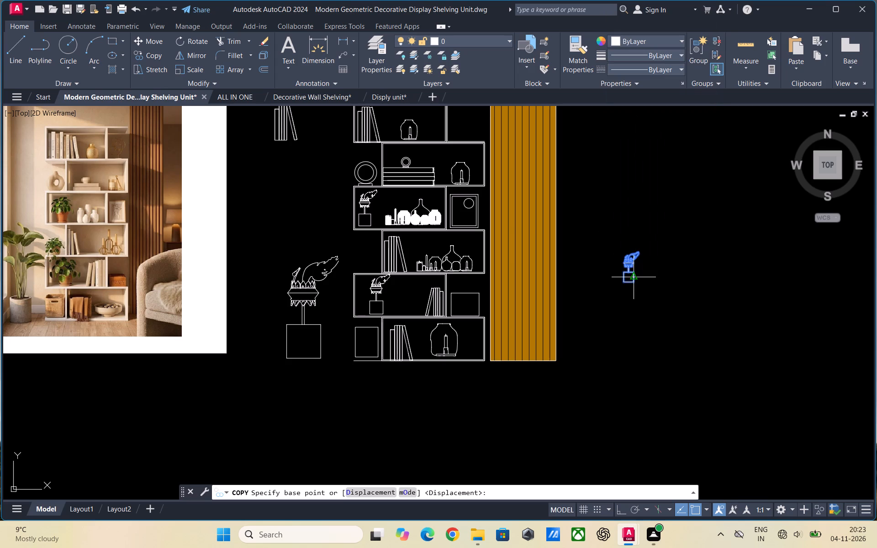
pyautogui.click(626, 279)
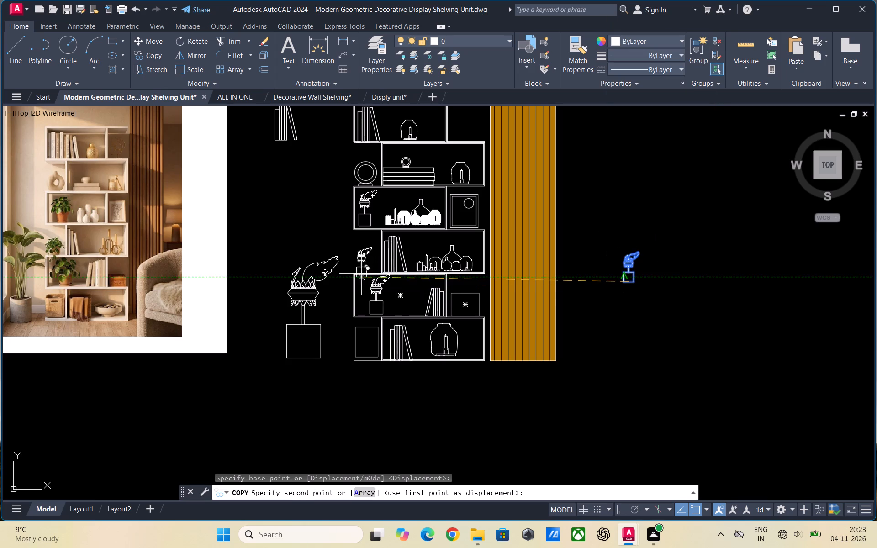
pyautogui.scroll(1, 360, 272)
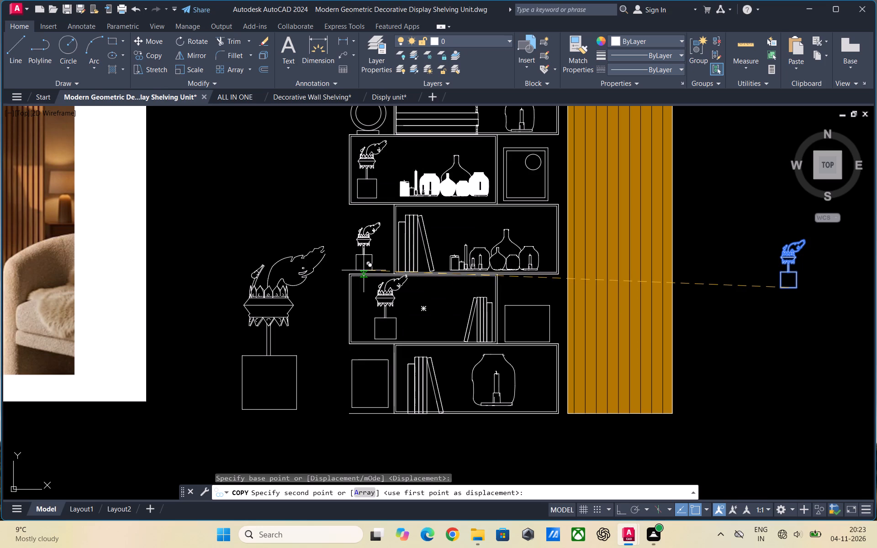
pyautogui.click(364, 271)
pyautogui.press('Escape')
# Move the open bay's plant straight up by about one board thickness from the outer top line of the shelf below.
pyautogui.scroll(3, 358, 269)
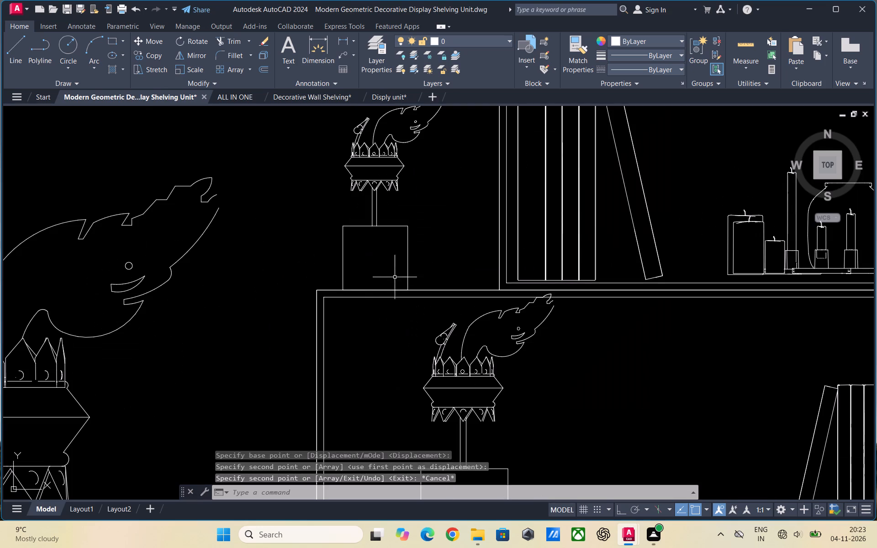
pyautogui.click(343, 264)
pyautogui.rightClick(343, 264)
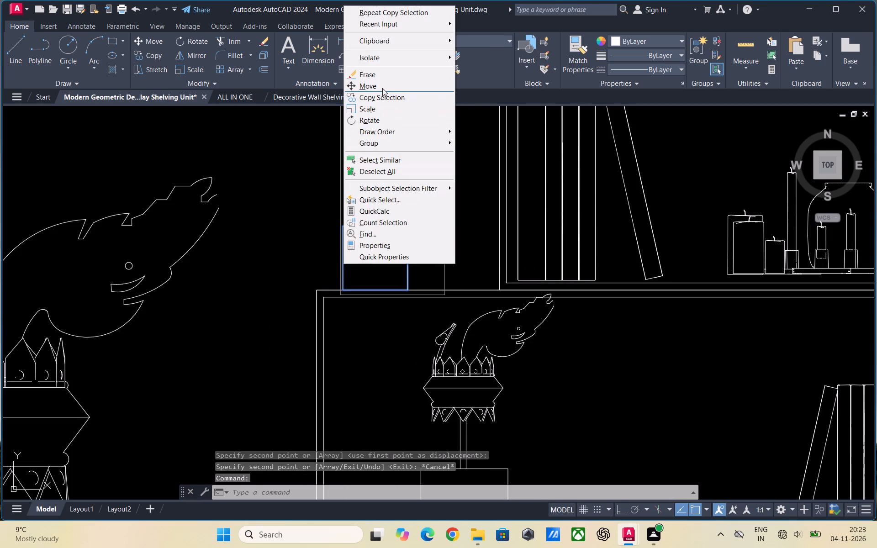
pyautogui.click(380, 85)
pyautogui.click(373, 289)
pyautogui.click(373, 282)
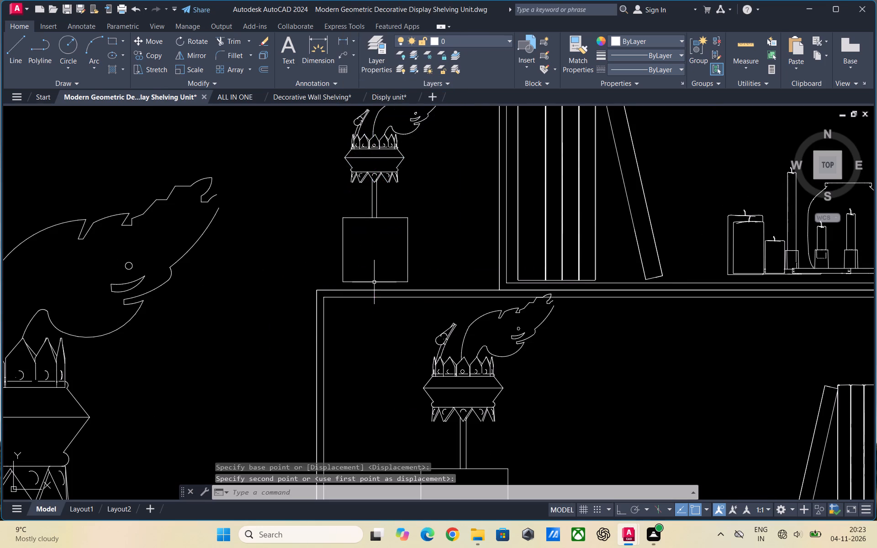
# Save the drawing.
pyautogui.scroll(-3, 312, 317)
pyautogui.hotkey('ctrl', 's')
pyautogui.scroll(-1, 275, 347)
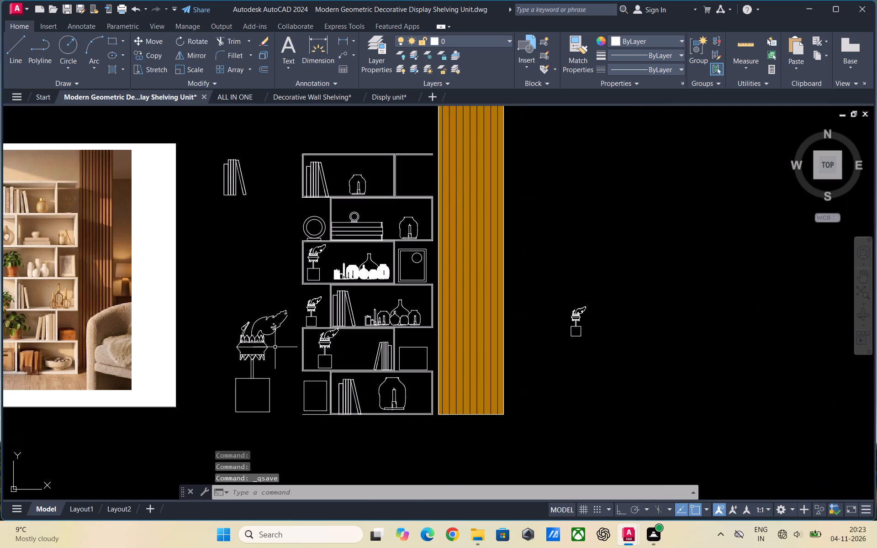
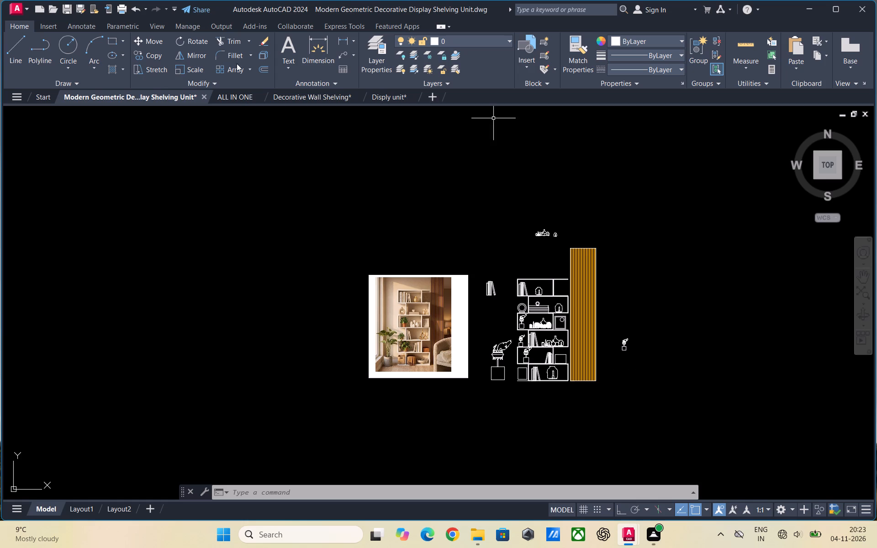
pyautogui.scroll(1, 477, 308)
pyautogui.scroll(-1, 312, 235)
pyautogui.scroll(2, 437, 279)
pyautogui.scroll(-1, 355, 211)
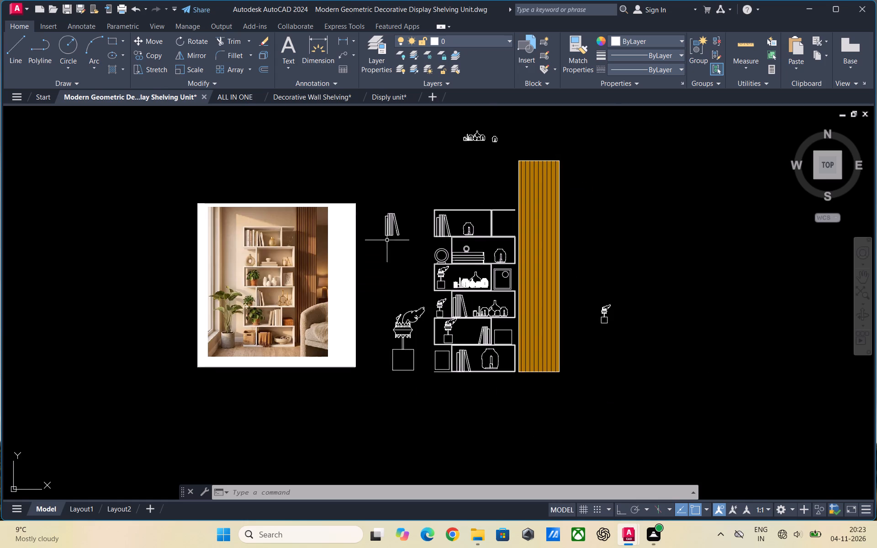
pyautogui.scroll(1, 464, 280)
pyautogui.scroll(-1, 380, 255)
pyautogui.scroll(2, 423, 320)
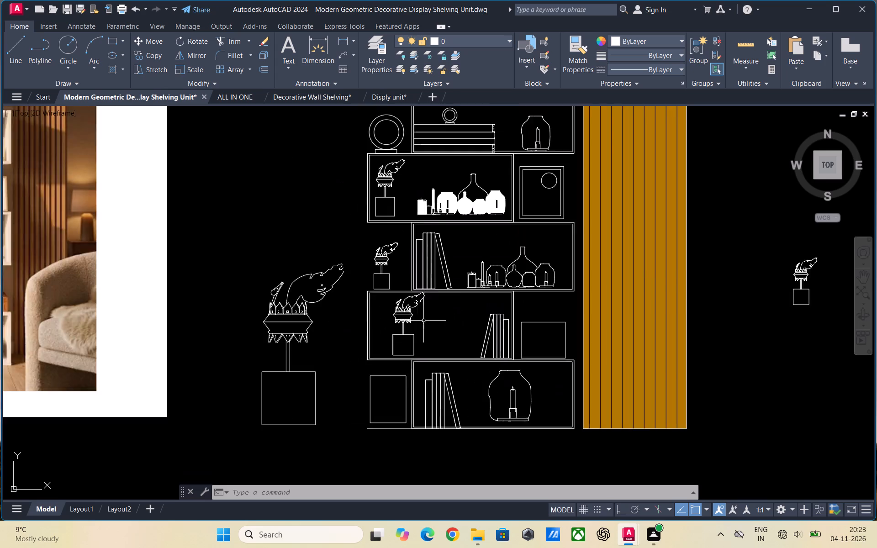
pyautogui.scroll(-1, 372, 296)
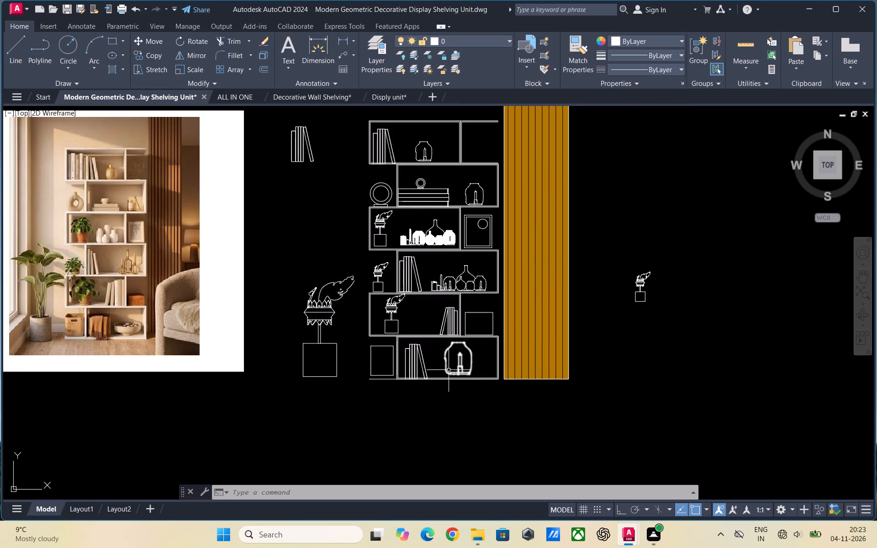
# Scale the candle jar in the bottom shelf down to about two-thirds, using the top of the jar as base point.
pyautogui.scroll(2, 500, 376)
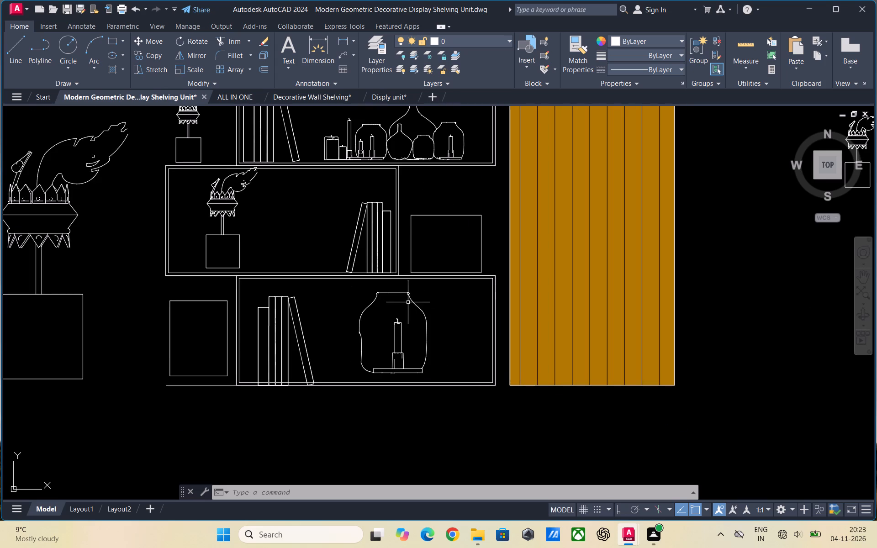
pyautogui.click(398, 293)
pyautogui.write('scale')
pyautogui.press('Return')
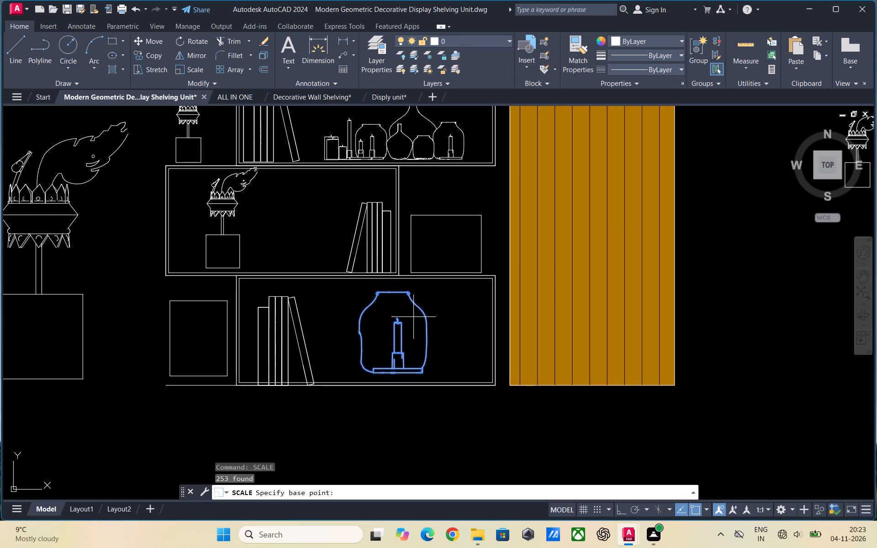
pyautogui.click(389, 290)
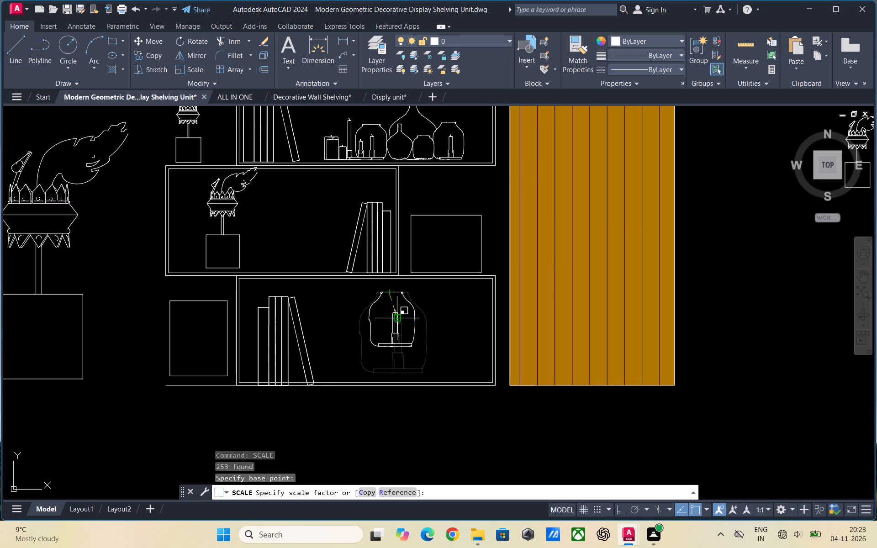
pyautogui.click(398, 316)
pyautogui.press('Escape')
# Move the reduced candle jar straight down so its base sits just above the bottom shelf's board.
pyautogui.click(405, 345)
pyautogui.rightClick(405, 345)
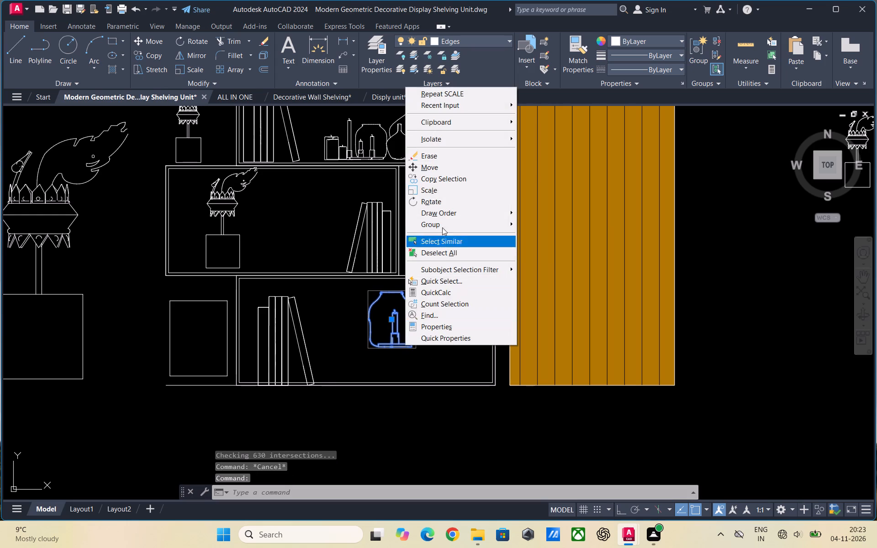
pyautogui.click(439, 169)
pyautogui.click(396, 309)
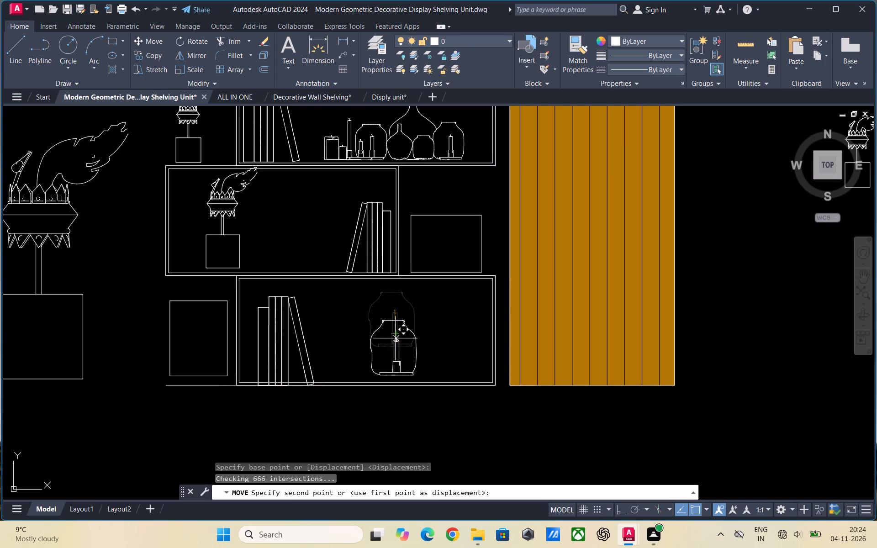
pyautogui.click(395, 338)
pyautogui.press('Escape')
# Save the drawing.
pyautogui.scroll(-2, 437, 350)
pyautogui.hotkey('ctrl', 's')
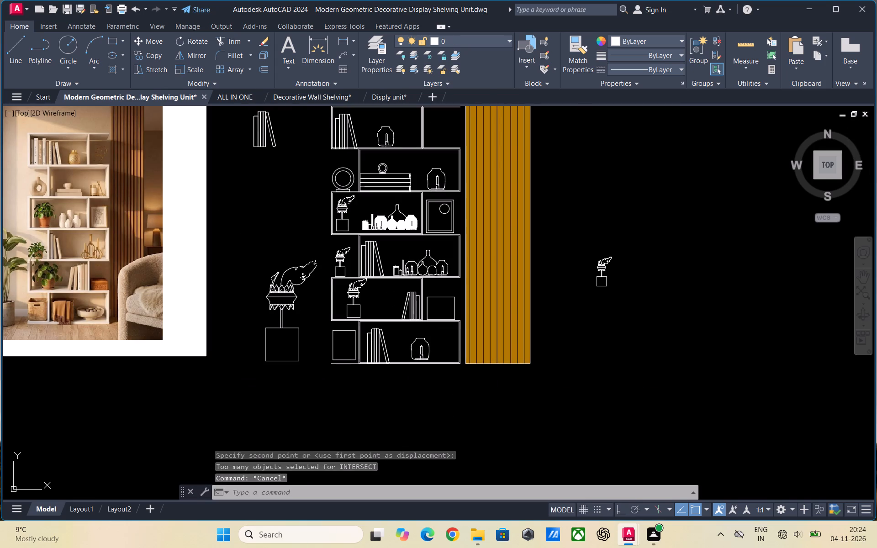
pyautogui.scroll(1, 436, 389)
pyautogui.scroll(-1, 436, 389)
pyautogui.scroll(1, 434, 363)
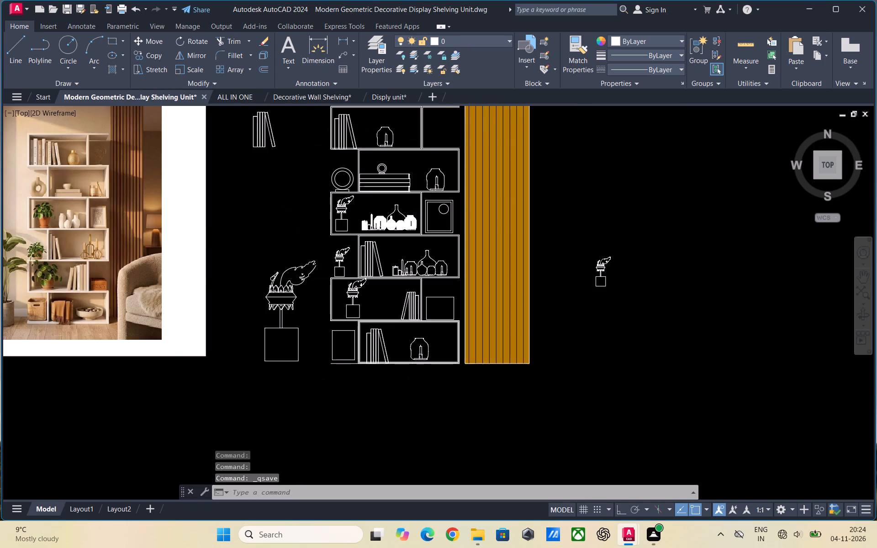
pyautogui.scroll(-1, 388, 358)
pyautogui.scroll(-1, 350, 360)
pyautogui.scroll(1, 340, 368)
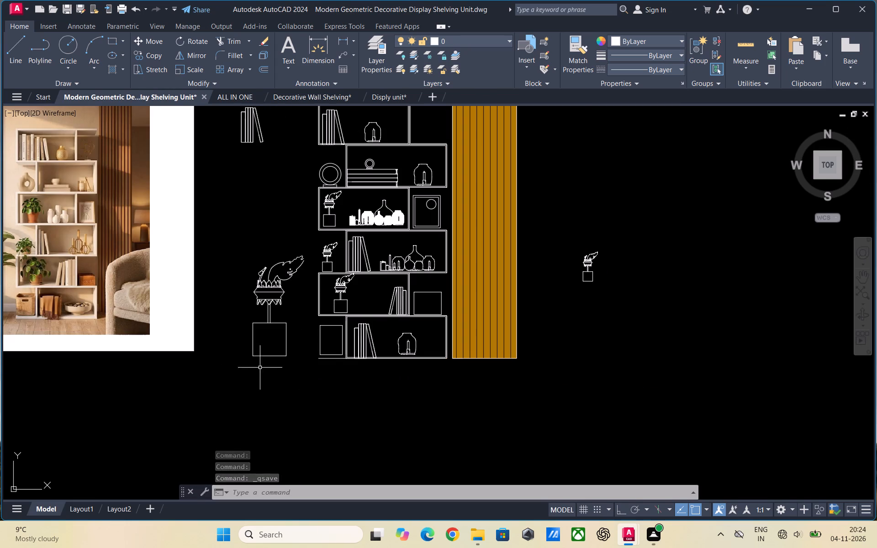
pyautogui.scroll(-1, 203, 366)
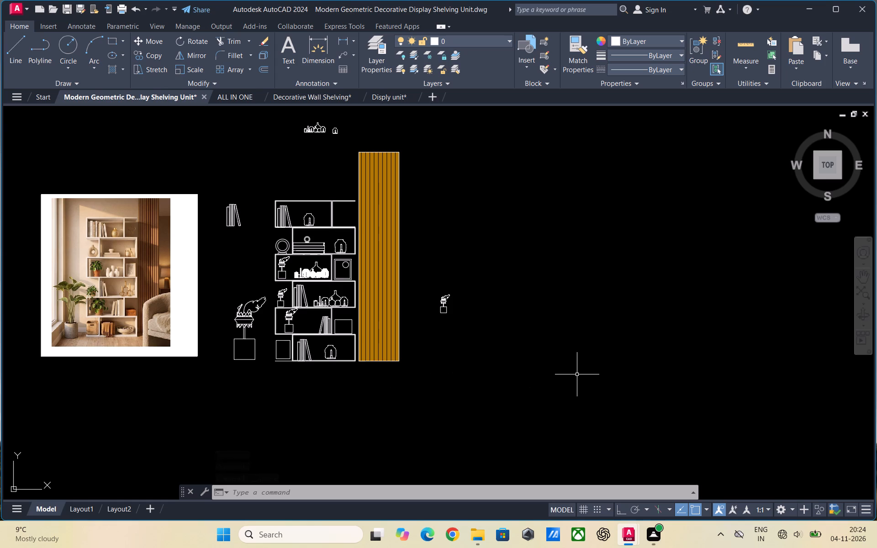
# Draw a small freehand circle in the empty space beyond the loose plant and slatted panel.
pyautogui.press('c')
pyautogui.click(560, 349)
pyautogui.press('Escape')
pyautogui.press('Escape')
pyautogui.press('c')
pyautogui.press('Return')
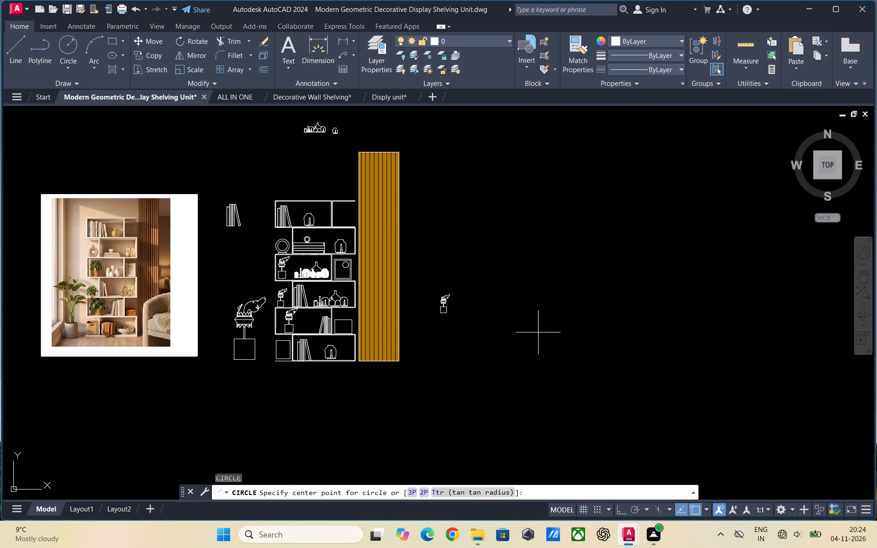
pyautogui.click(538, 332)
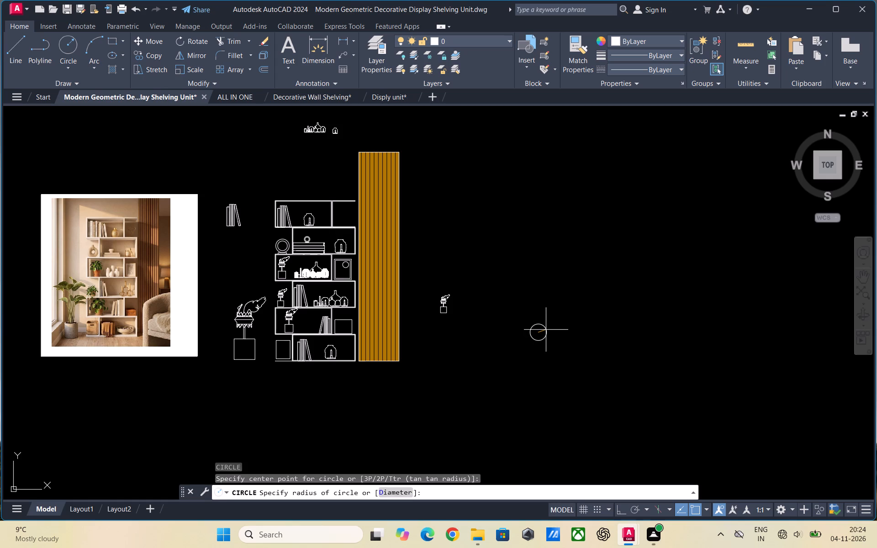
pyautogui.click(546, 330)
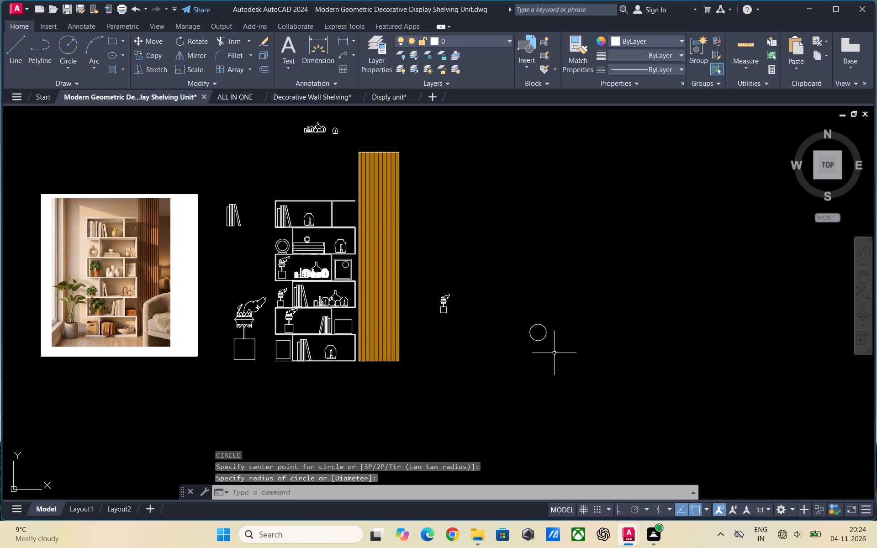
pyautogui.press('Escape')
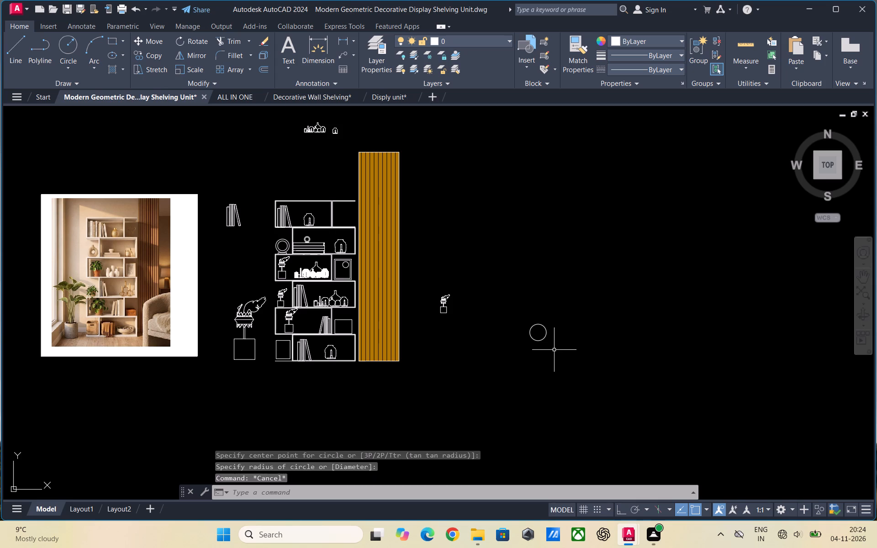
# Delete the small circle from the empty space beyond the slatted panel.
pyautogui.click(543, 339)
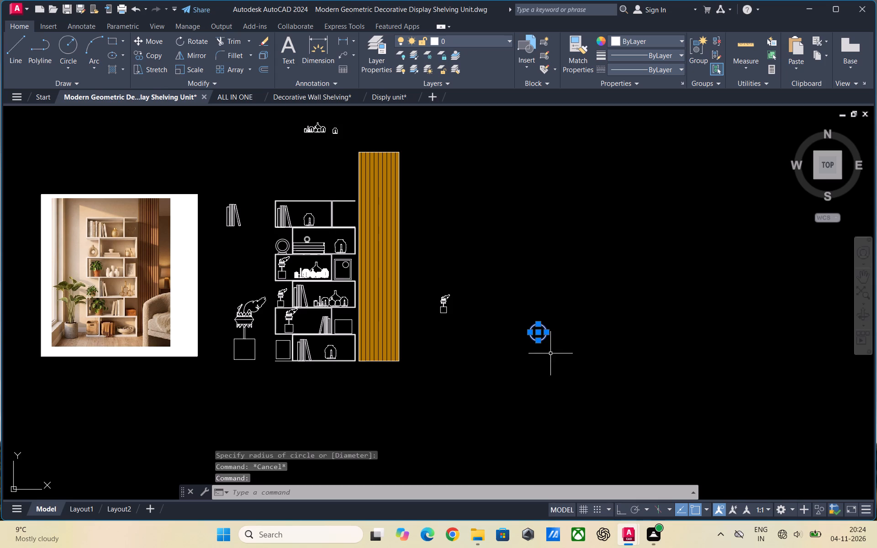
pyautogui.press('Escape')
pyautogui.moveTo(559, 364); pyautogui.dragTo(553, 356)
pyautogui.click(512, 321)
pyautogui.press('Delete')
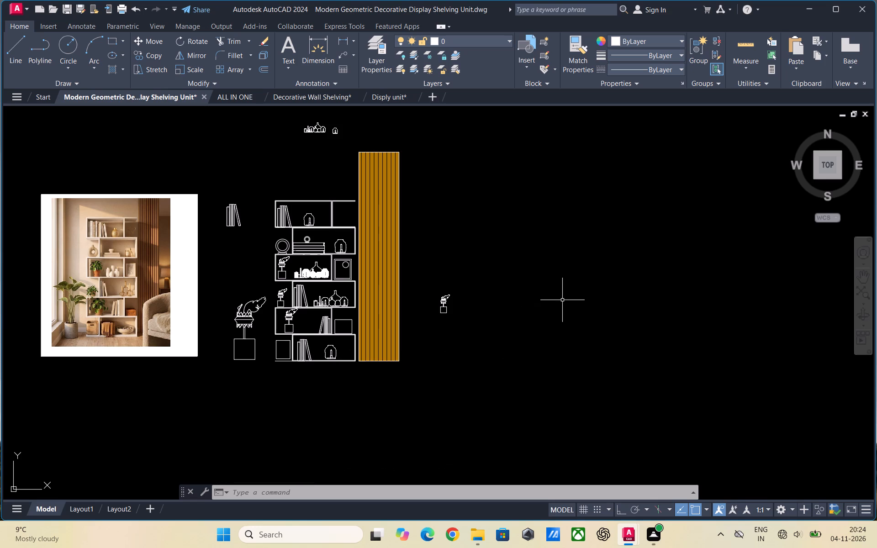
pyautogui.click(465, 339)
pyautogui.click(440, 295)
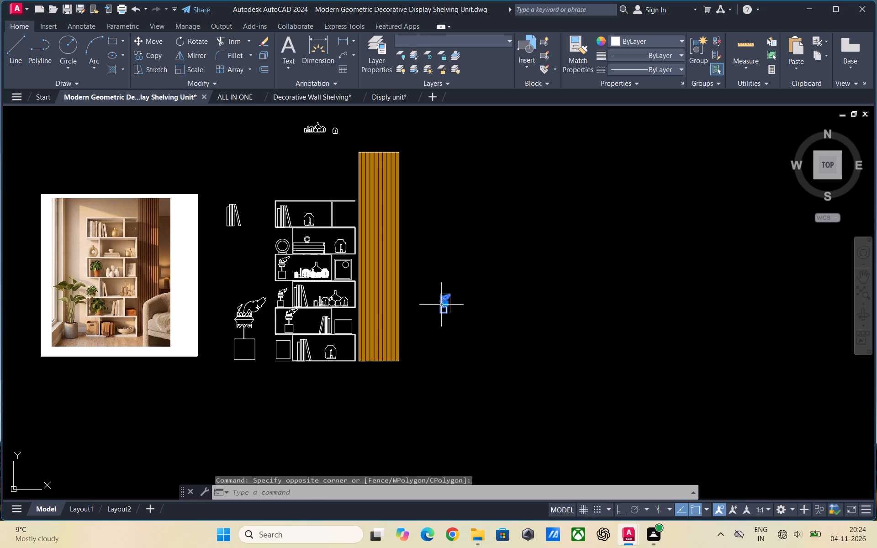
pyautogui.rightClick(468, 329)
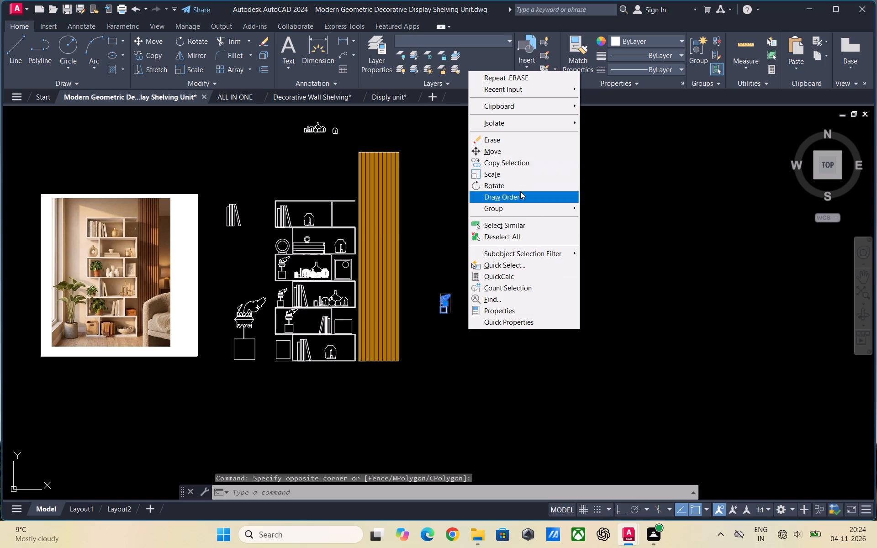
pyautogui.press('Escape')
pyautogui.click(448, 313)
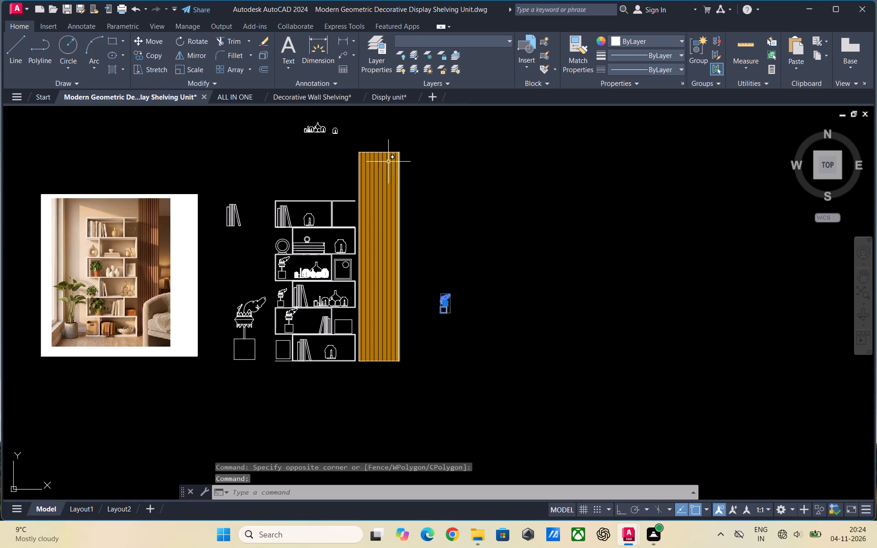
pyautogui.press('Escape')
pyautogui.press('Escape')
# Move the loose plant from beside the slatted panel to above the shelving, next to the spare vases and jar.
pyautogui.moveTo(490, 340); pyautogui.dragTo(466, 321)
pyautogui.click(436, 285)
pyautogui.rightClick(434, 285)
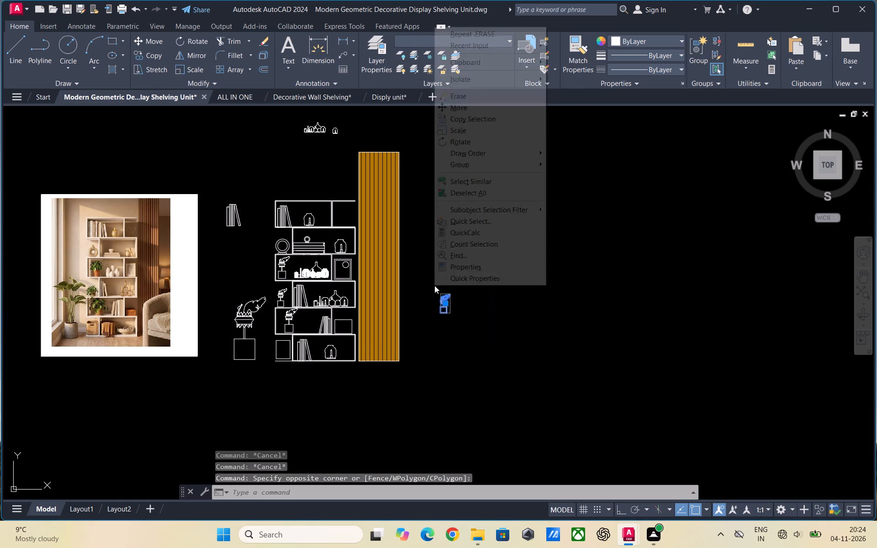
pyautogui.click(473, 110)
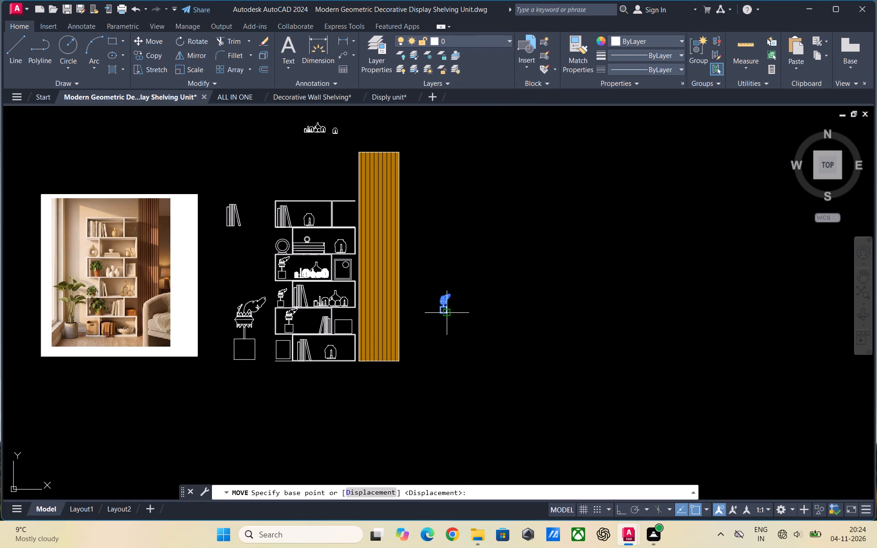
pyautogui.click(449, 313)
pyautogui.click(280, 137)
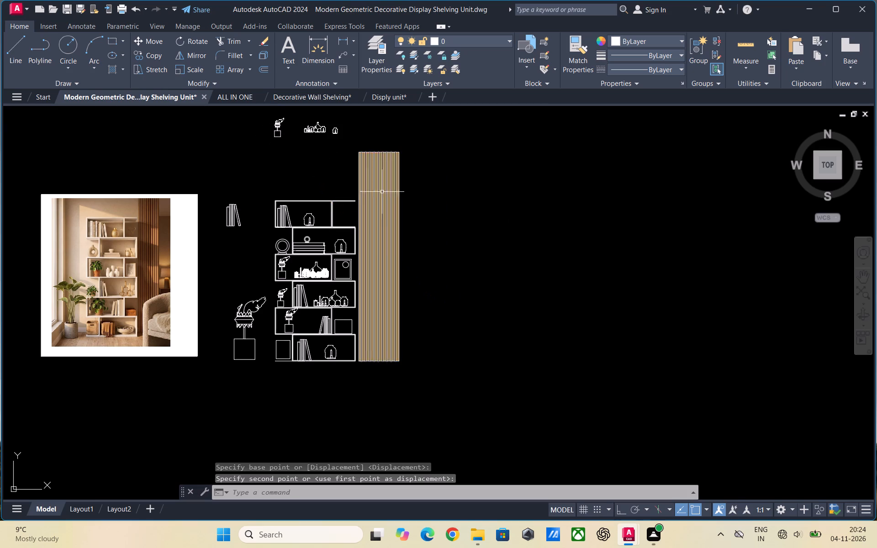
pyautogui.press('Escape')
# Save the drawing.
pyautogui.scroll(-1, 389, 258)
pyautogui.hotkey('ctrl', 's')
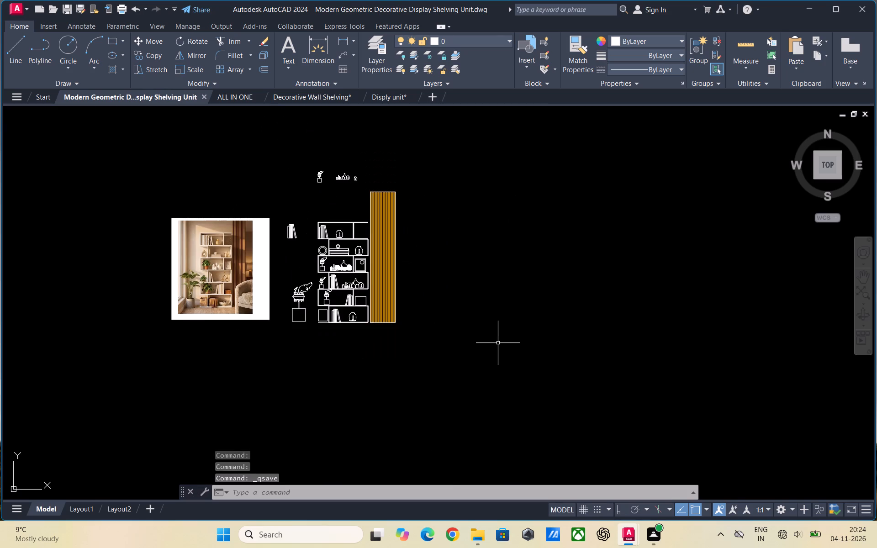
# Switch to File Explorer and open K.pdf from Downloads to check its reference photos, closing it when done.
pyautogui.click(473, 532)
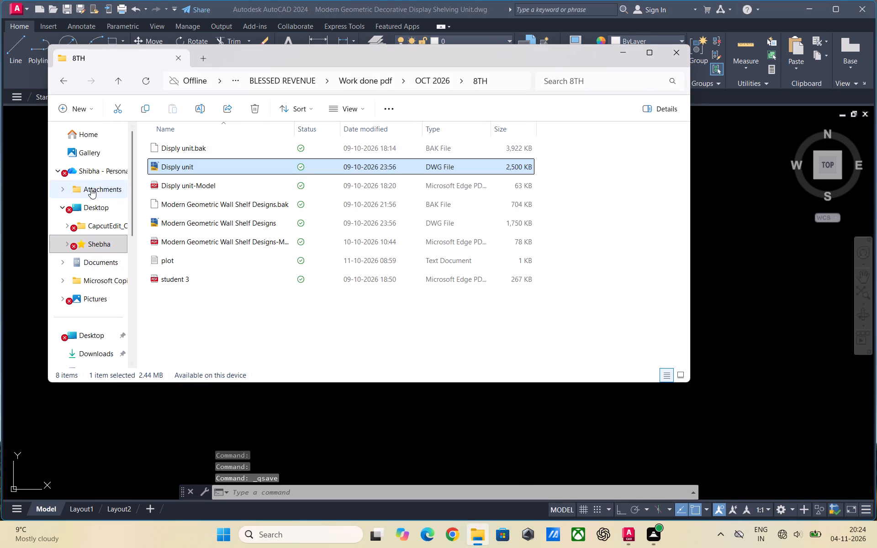
pyautogui.click(99, 242)
pyautogui.doubleClick(181, 150)
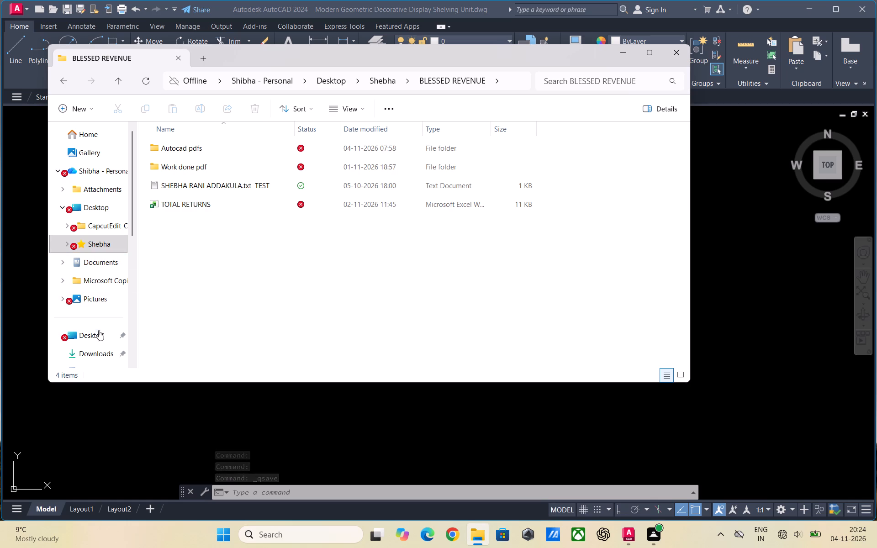
pyautogui.doubleClick(96, 350)
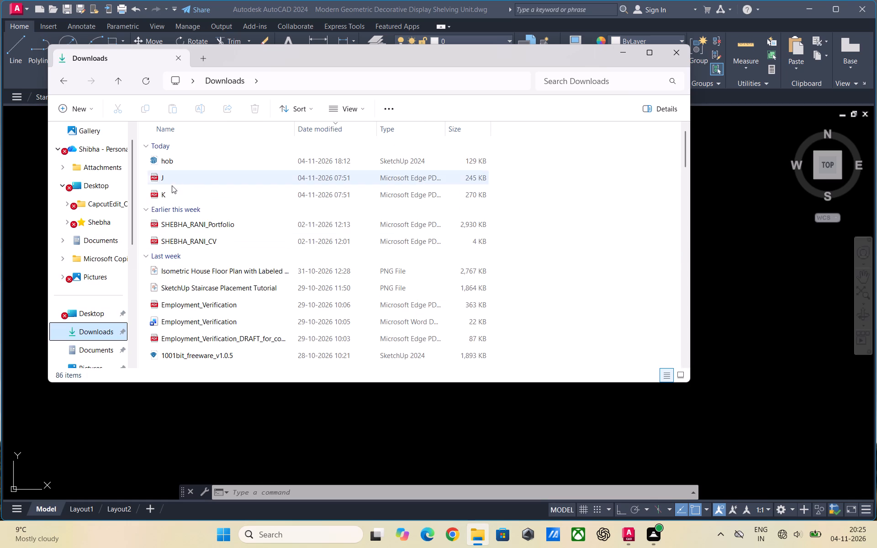
pyautogui.doubleClick(171, 191)
pyautogui.scroll(-2, 349, 298)
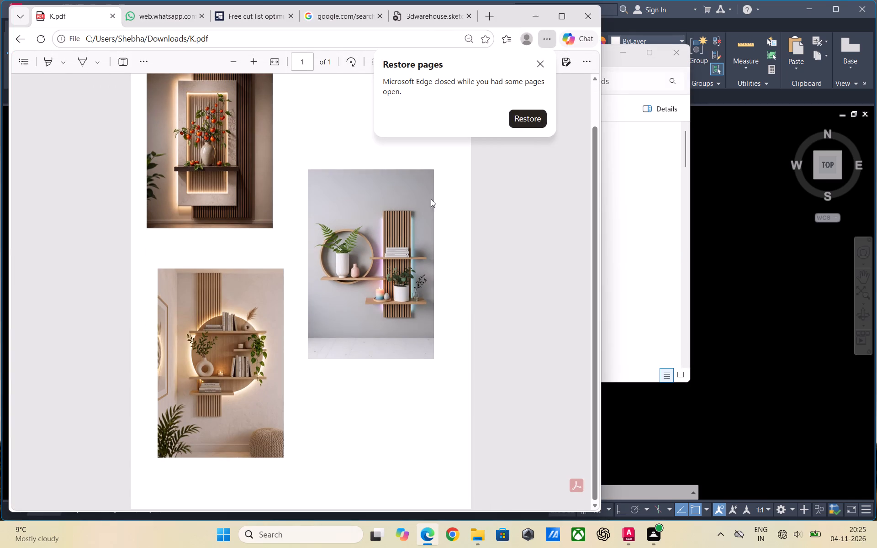
pyautogui.click(586, 11)
# Open J.pdf from Downloads and examine its shelving unit reference photos.
pyautogui.doubleClick(170, 179)
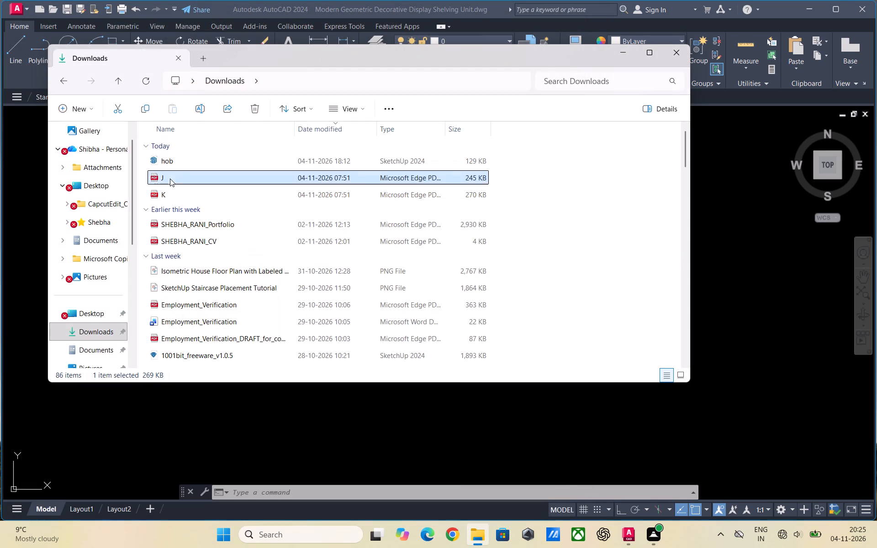
pyautogui.scroll(1, 389, 245)
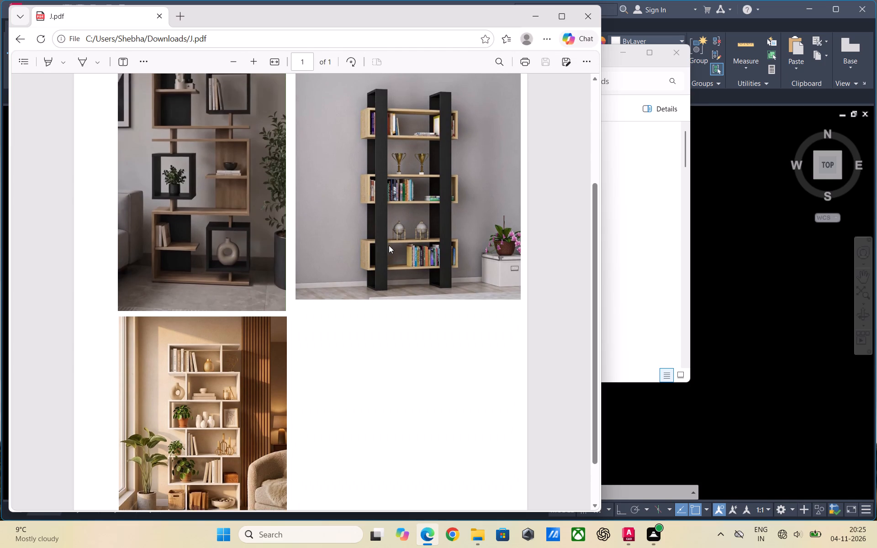
pyautogui.scroll(2, 389, 245)
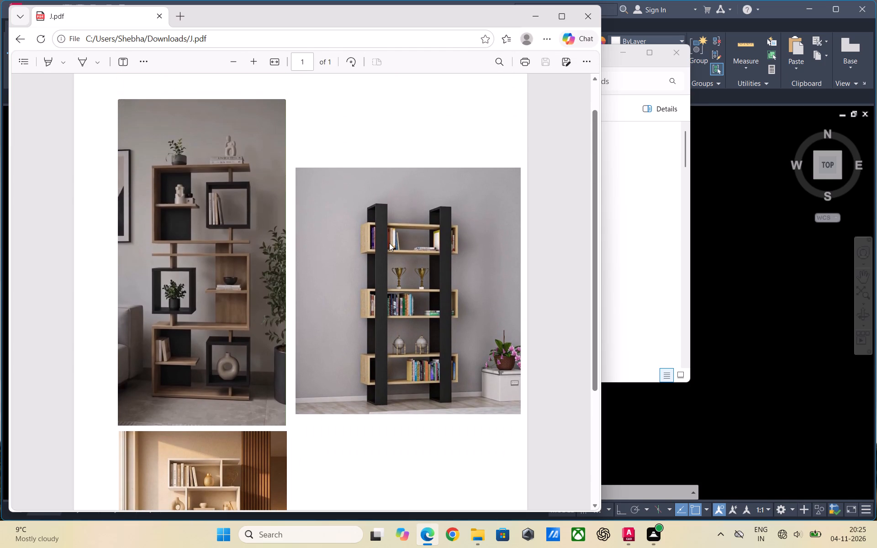
pyautogui.scroll(-3, 345, 222)
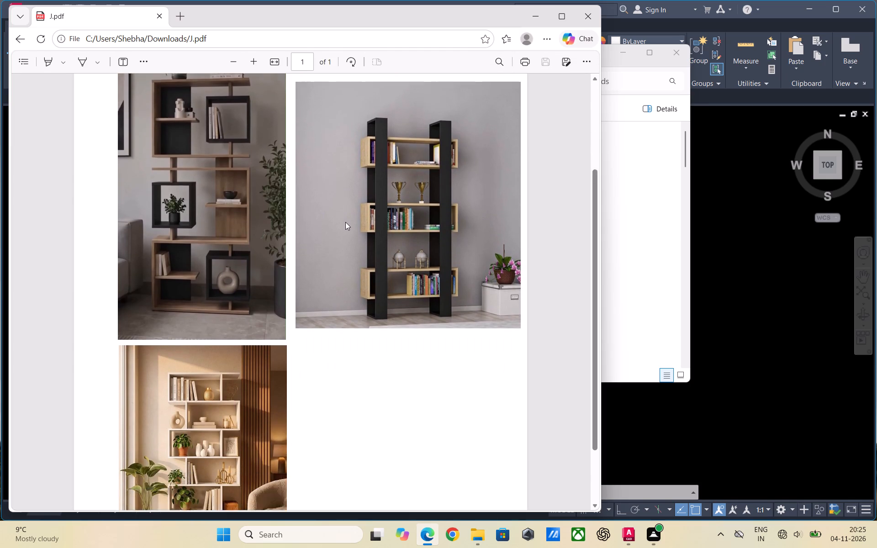
# Review the shelving photos in J.pdf, open K.pdf from Downloads to check its wall decor photos, and return to the drawing.
pyautogui.scroll(3, 345, 222)
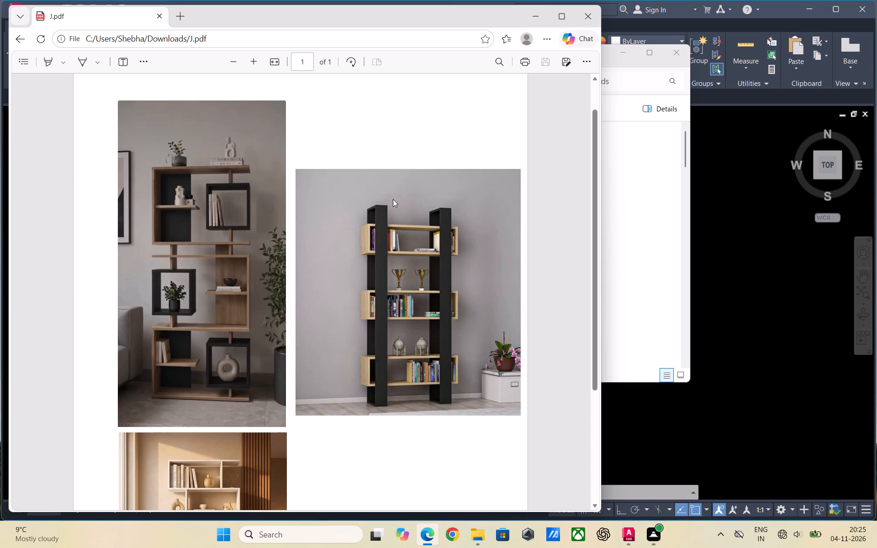
pyautogui.click(536, 13)
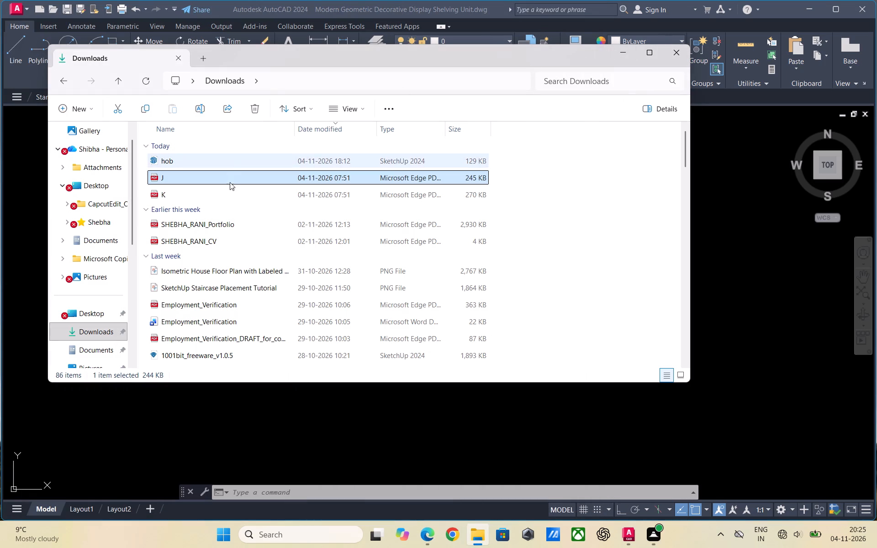
pyautogui.doubleClick(192, 195)
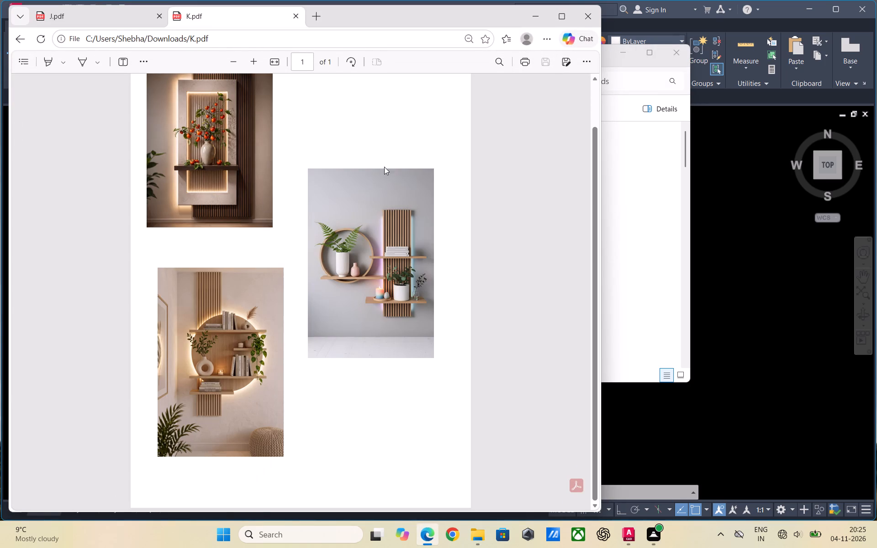
pyautogui.click(537, 16)
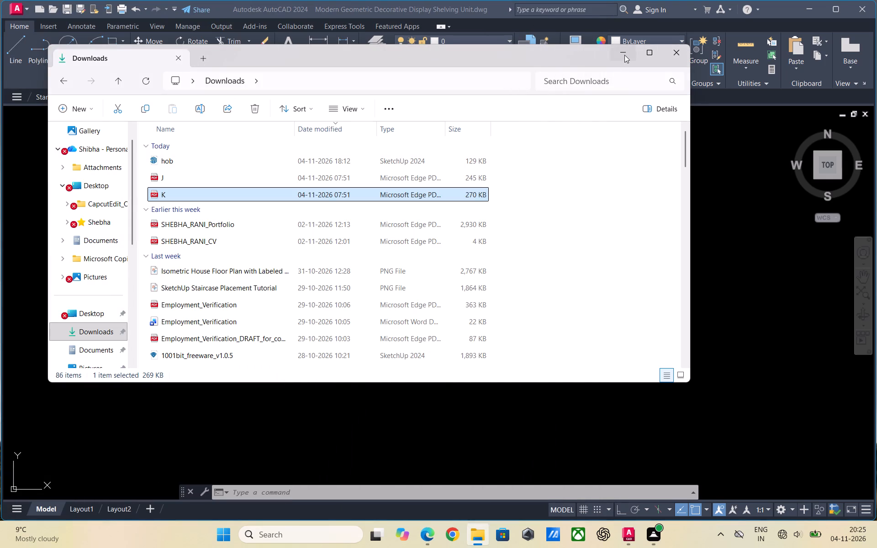
pyautogui.click(624, 55)
# Switch to File Explorer and look through the OCT 2026 folder under BLESSED REVENUE > Work done pdf, returning to AutoCAD when done.
pyautogui.click(473, 531)
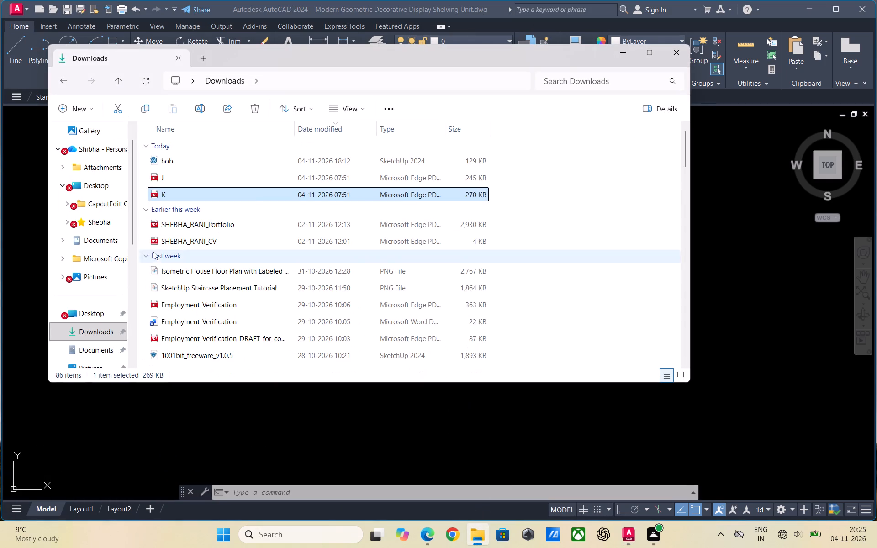
pyautogui.doubleClick(93, 190)
pyautogui.doubleClick(207, 152)
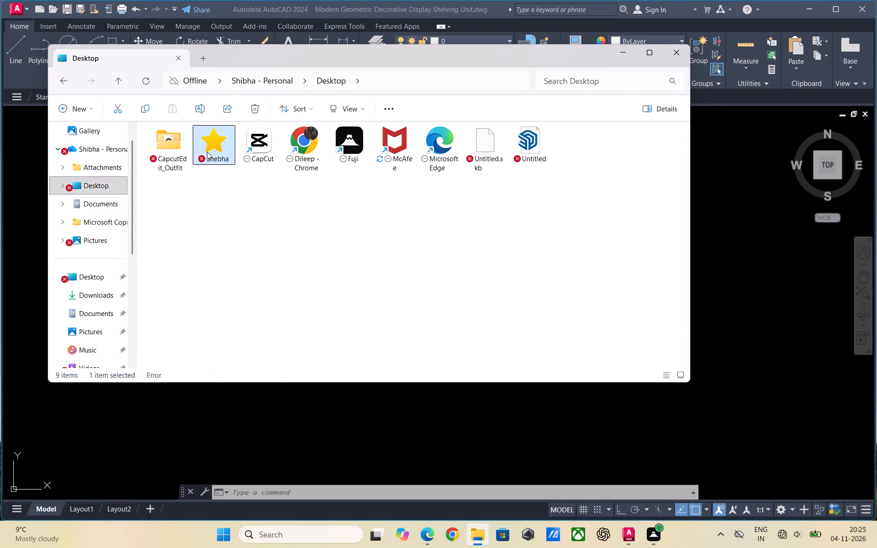
pyautogui.doubleClick(202, 153)
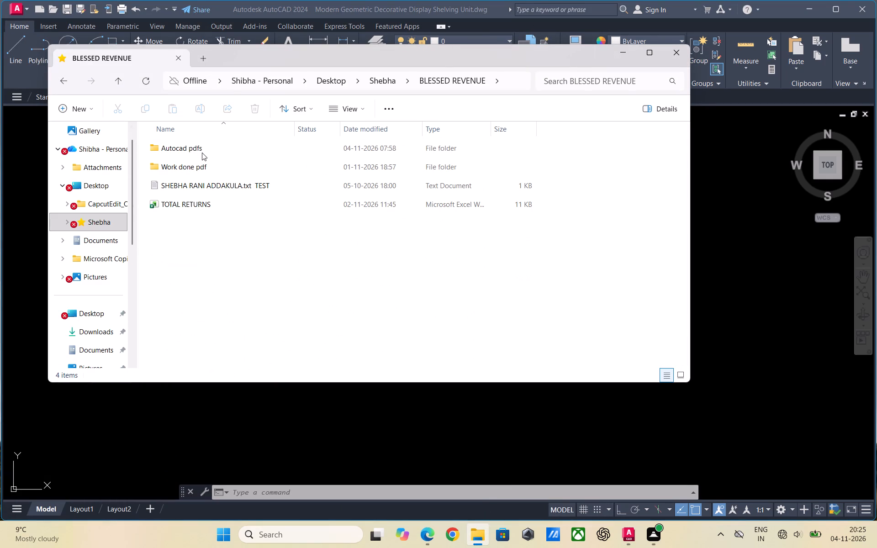
pyautogui.doubleClick(190, 167)
pyautogui.click(182, 168)
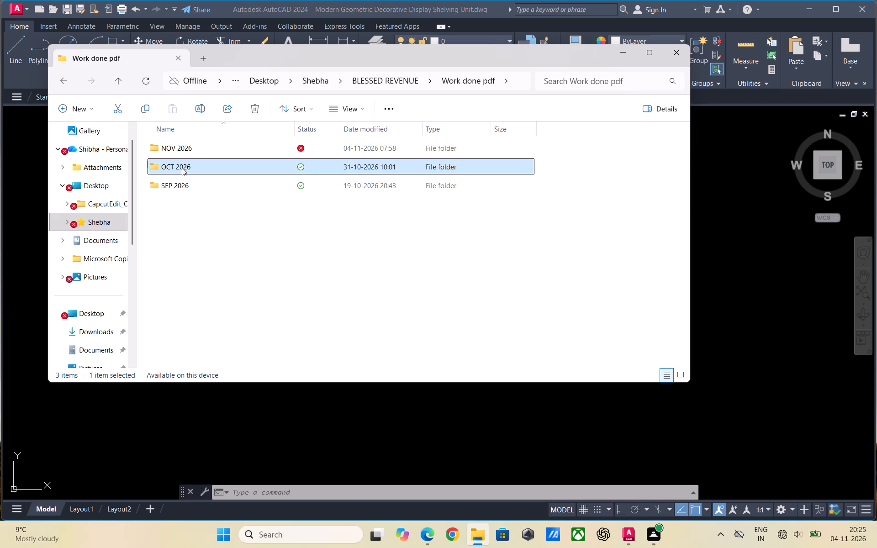
pyautogui.click(182, 168)
pyautogui.scroll(-2, 185, 344)
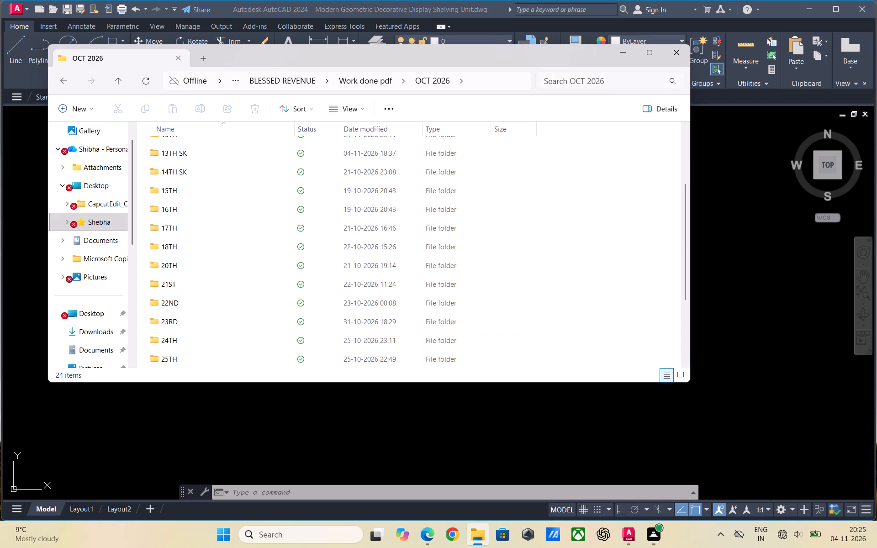
pyautogui.click(629, 50)
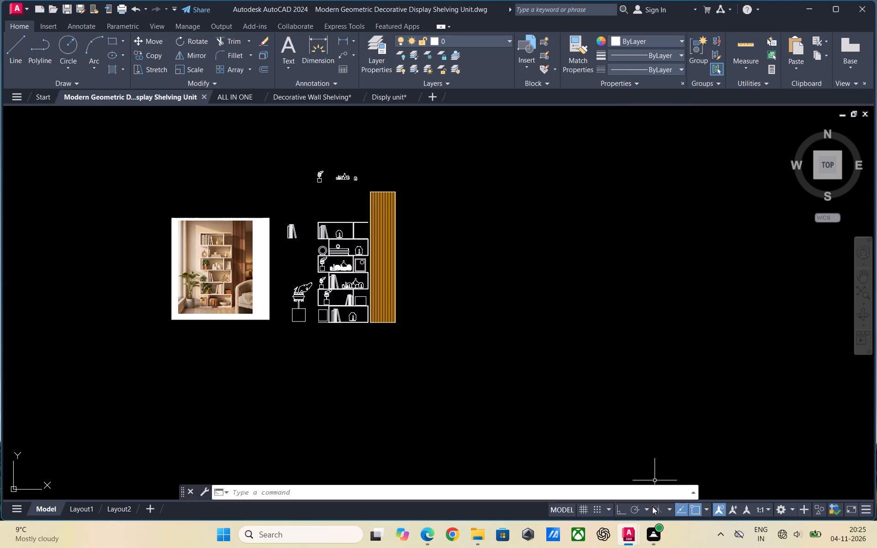
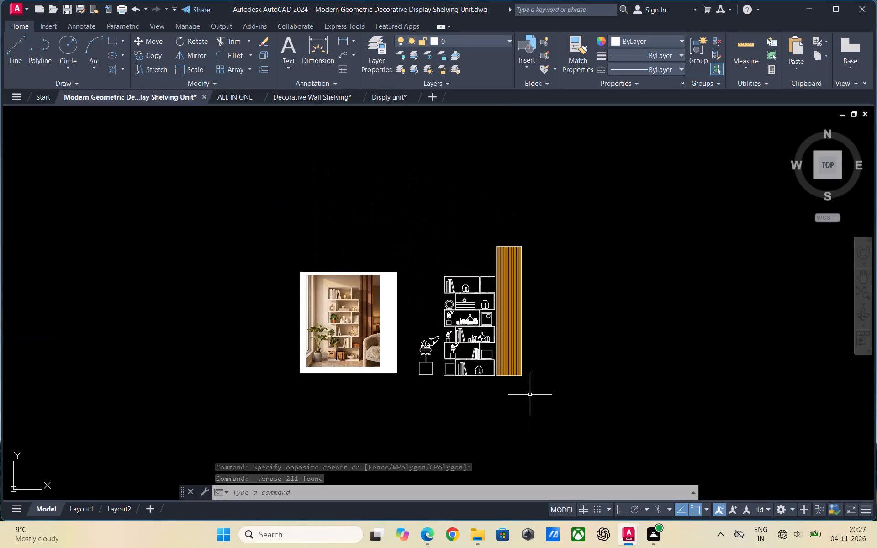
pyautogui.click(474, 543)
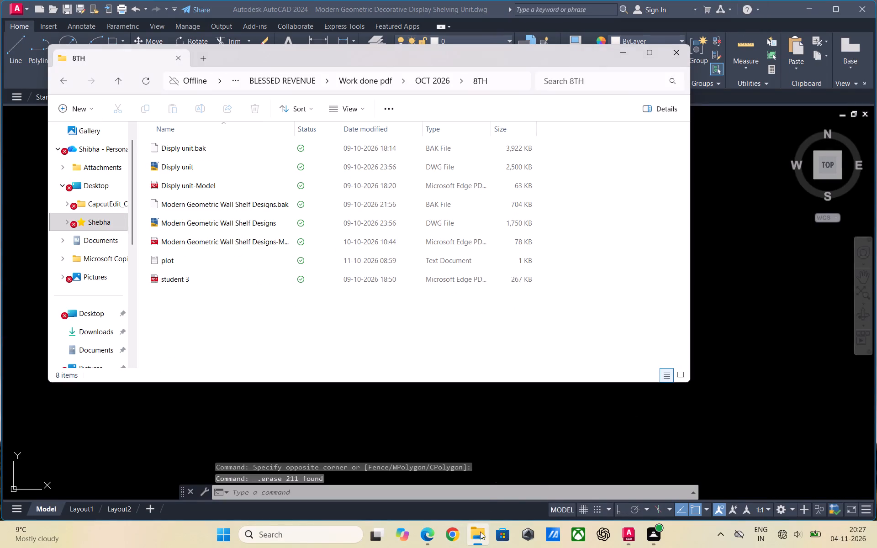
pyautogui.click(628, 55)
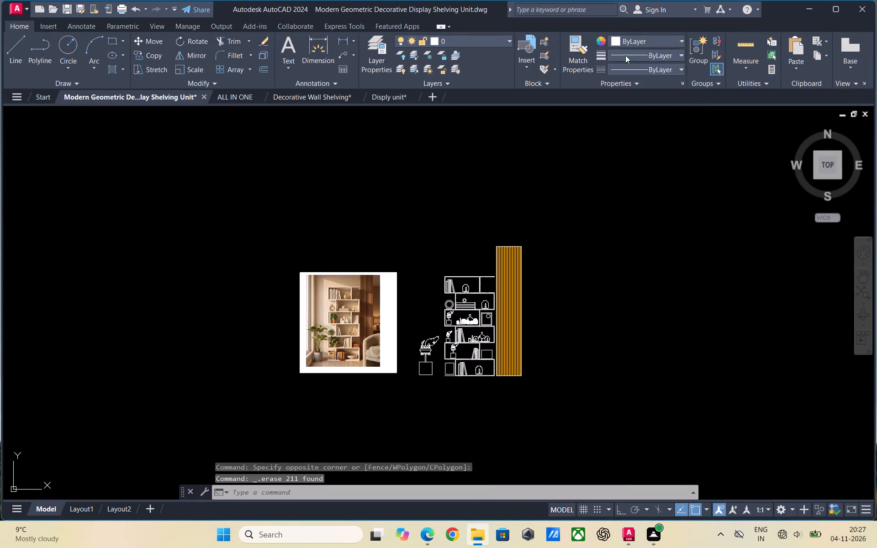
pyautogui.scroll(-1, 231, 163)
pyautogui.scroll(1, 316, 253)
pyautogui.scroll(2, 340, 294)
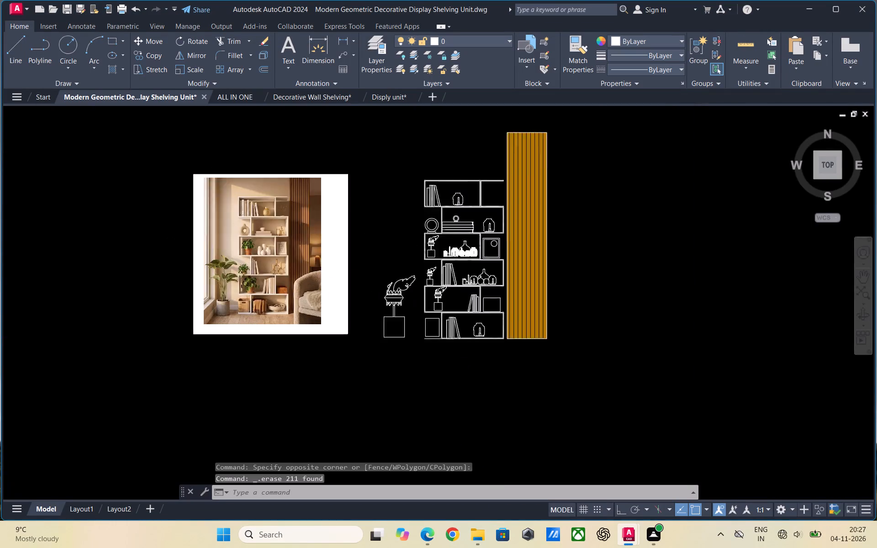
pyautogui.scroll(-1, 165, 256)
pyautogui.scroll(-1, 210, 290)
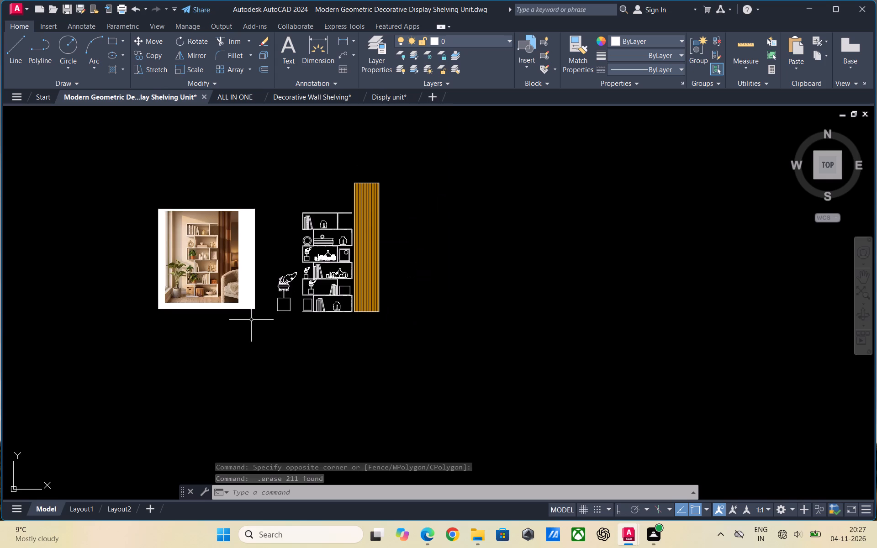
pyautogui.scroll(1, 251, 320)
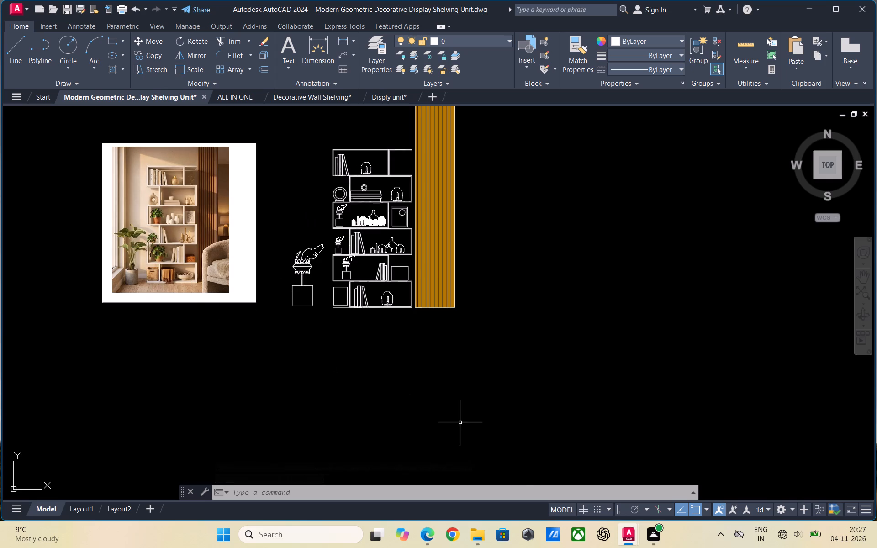
# Switch to File Explorer, open J.pdf from Downloads and examine its shelving reference photos.
pyautogui.click(480, 524)
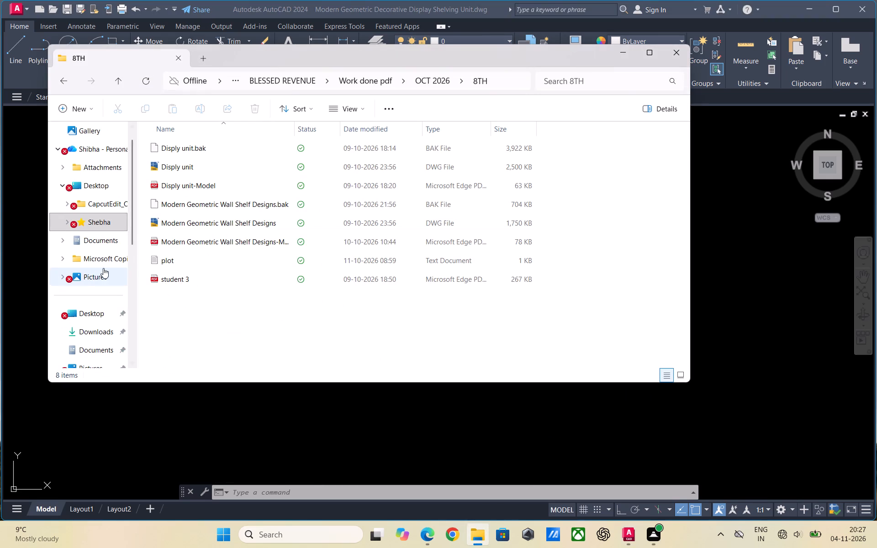
pyautogui.click(95, 326)
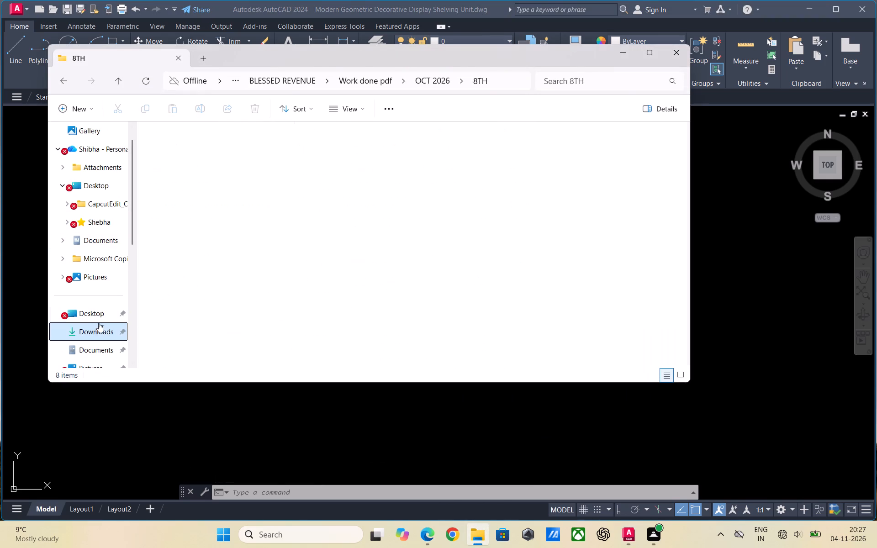
pyautogui.doubleClick(166, 179)
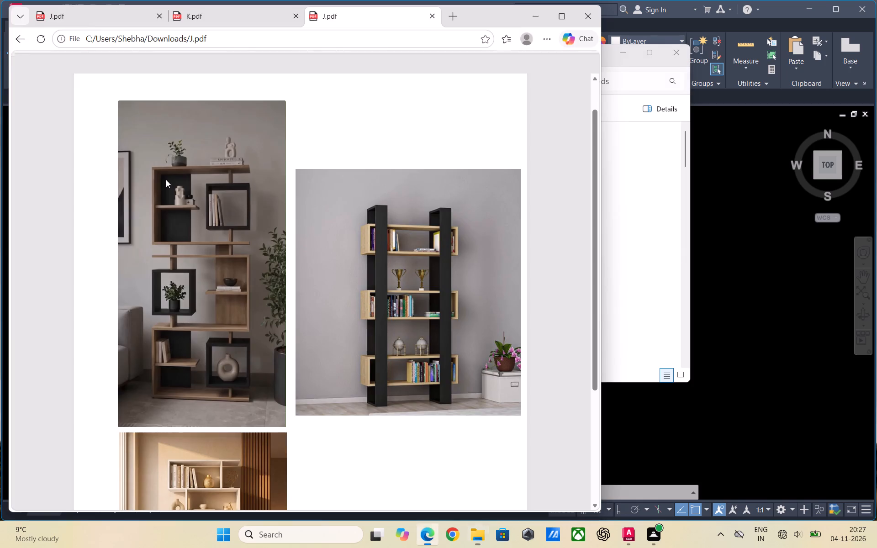
pyautogui.scroll(-3, 207, 226)
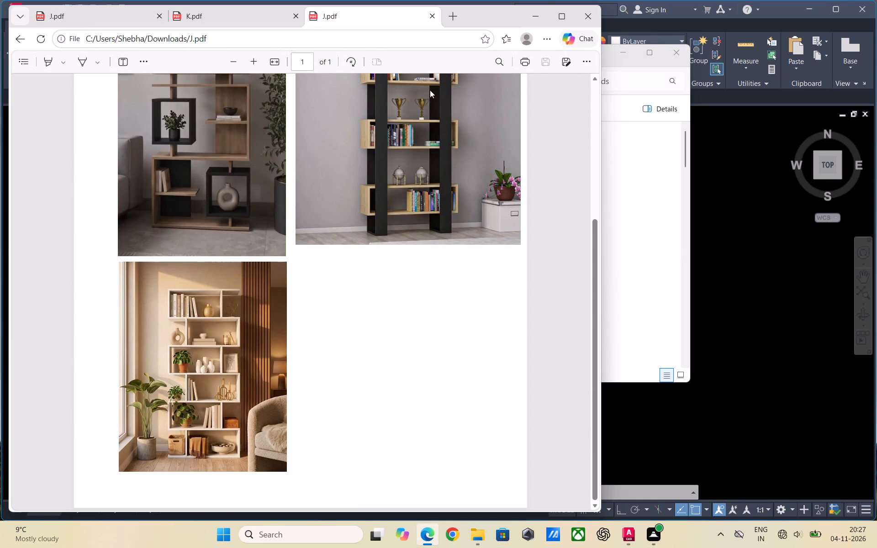
pyautogui.click(531, 19)
# Open K.pdf from Downloads and capture a screenshot of the backlit slatted wall panel photo with the red-berry vase.
pyautogui.doubleClick(167, 195)
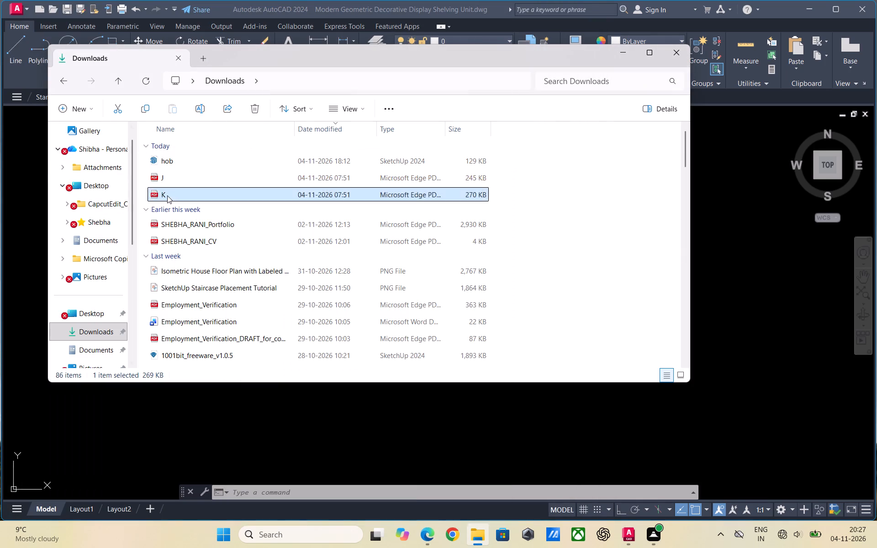
pyautogui.scroll(-1, 277, 392)
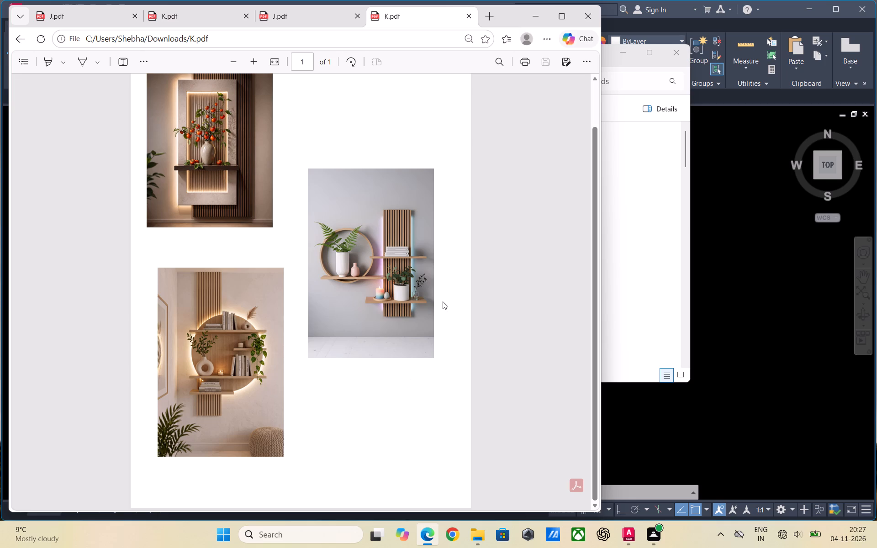
pyautogui.press('Print')
pyautogui.scroll(2, 415, 323)
pyautogui.press('Escape')
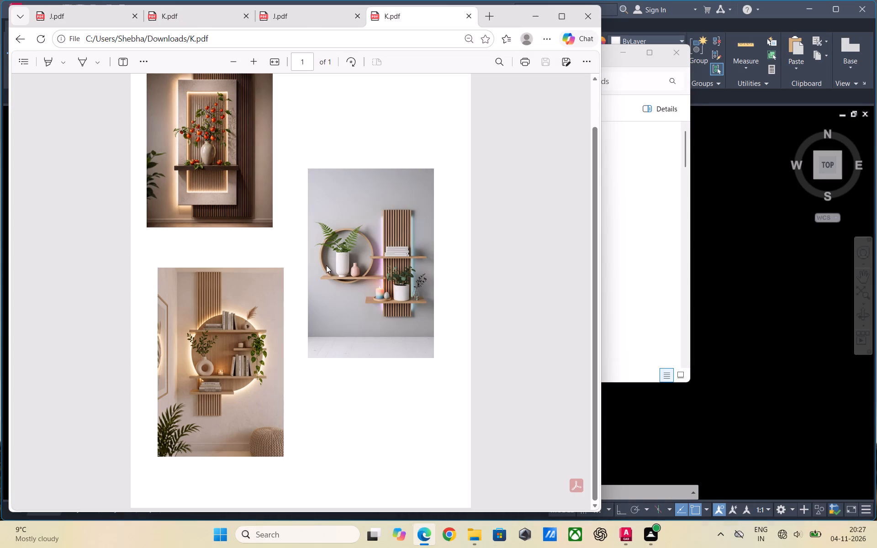
pyautogui.scroll(2, 326, 263)
pyautogui.press('Print')
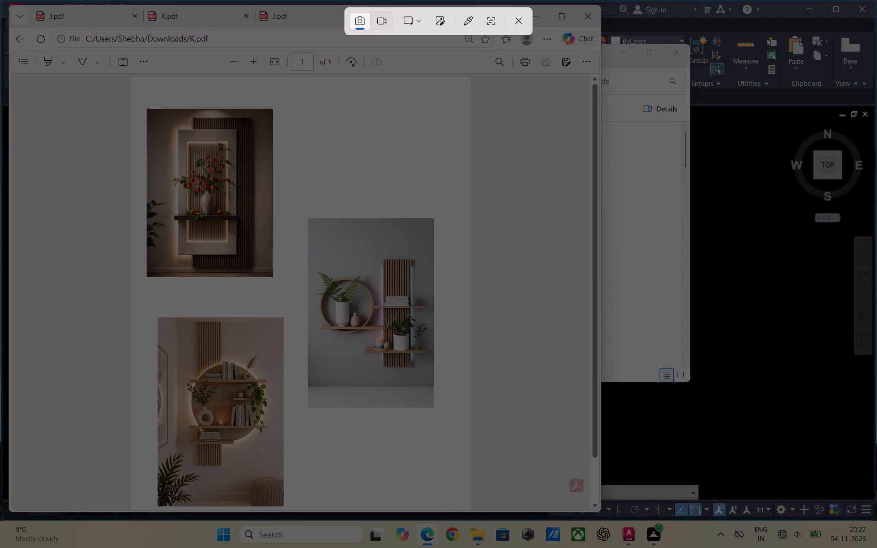
pyautogui.moveTo(133, 94); pyautogui.dragTo(291, 283)
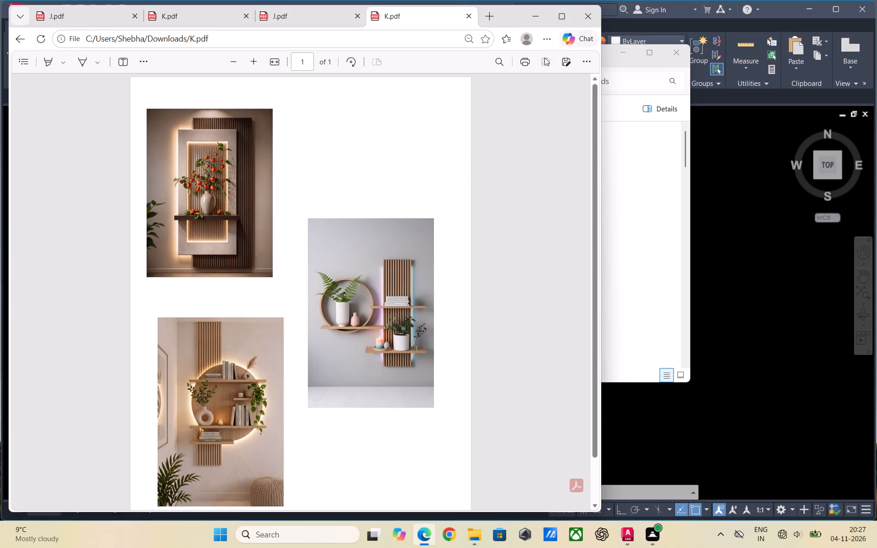
# Return to the AutoCAD drawing and paste the captured wall panel photo beyond the slatted panel of the shelving elevation.
pyautogui.click(532, 21)
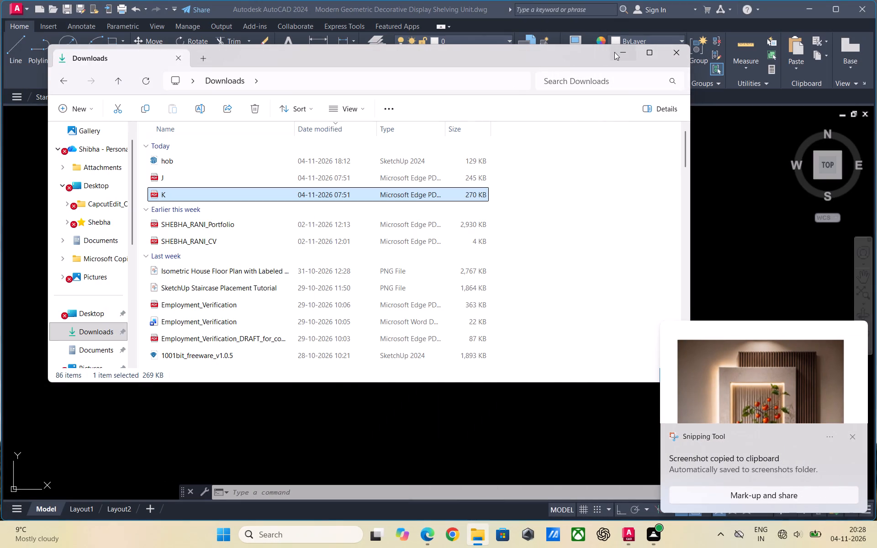
pyautogui.click(616, 52)
pyautogui.scroll(-1, 174, 170)
pyautogui.hotkey('ctrl', 'v')
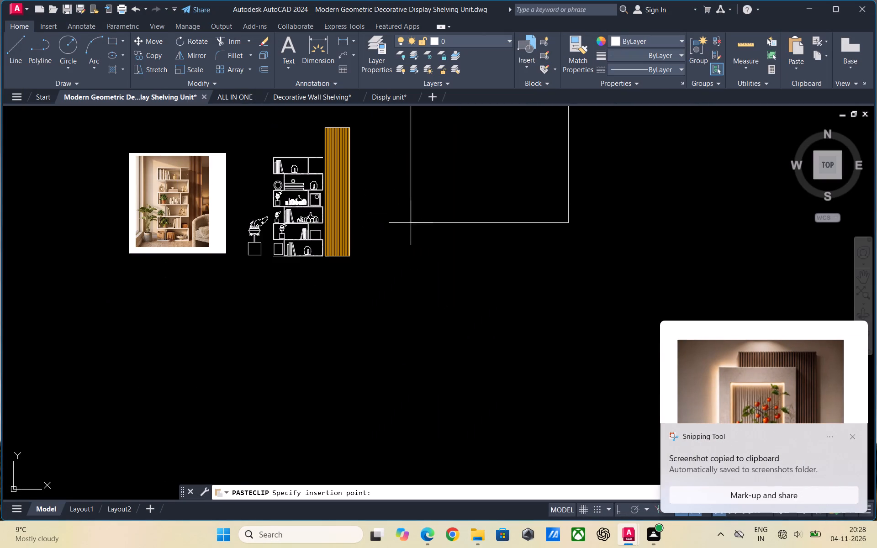
pyautogui.click(385, 285)
pyautogui.scroll(-1, 290, 365)
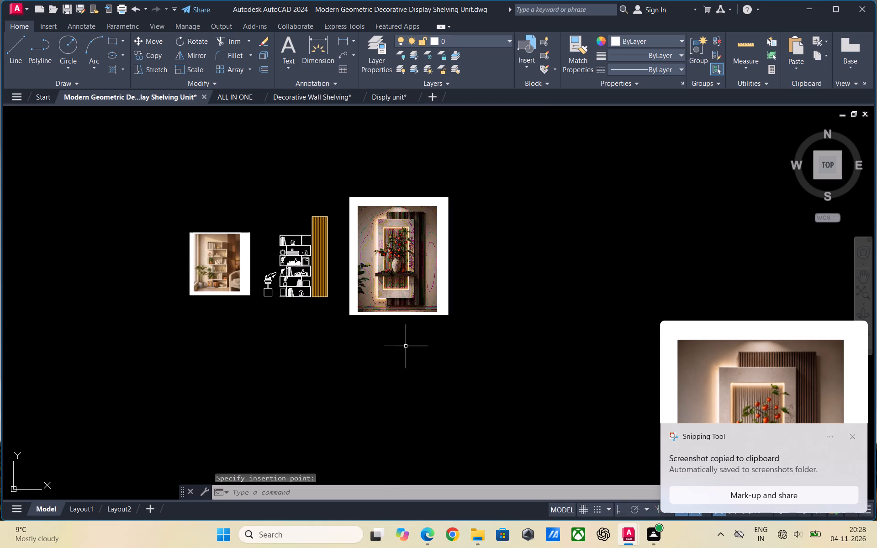
# Scale the pasted wall panel photo down from its lower-left corner, close to the size of the shelving reference photo.
pyautogui.scroll(1, 407, 346)
pyautogui.click(437, 298)
pyautogui.write('scale')
pyautogui.press('Return')
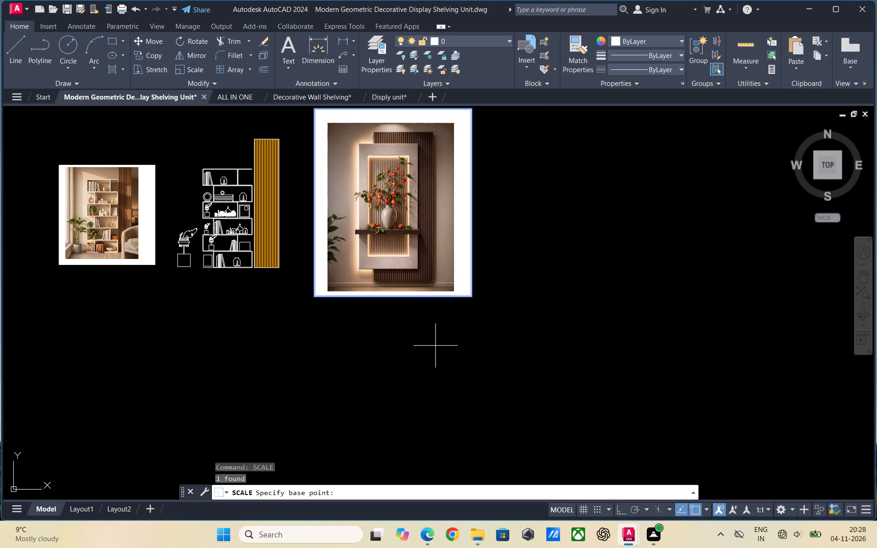
pyautogui.click(314, 297)
pyautogui.click(371, 296)
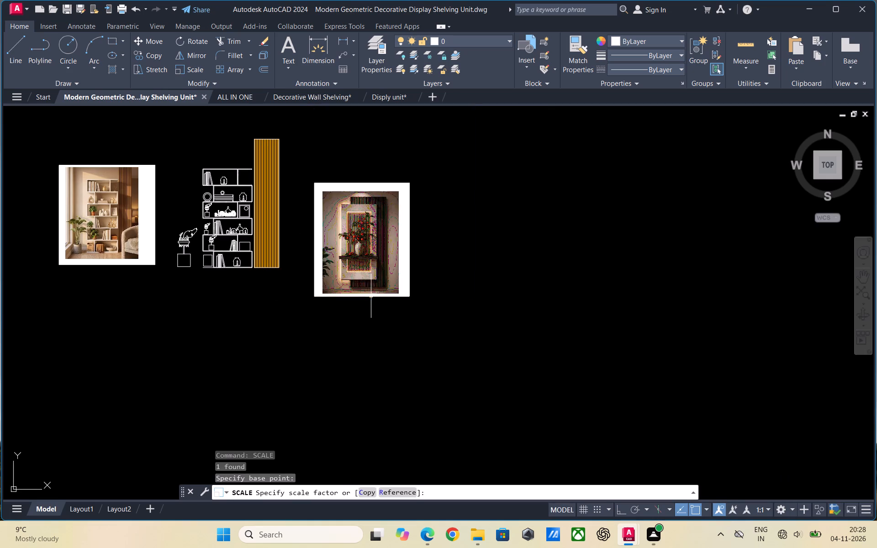
pyautogui.scroll(-1, 226, 330)
# Move the scaled wall panel photo slightly up and closer to the slatted panel of the shelving elevation.
pyautogui.click(315, 310)
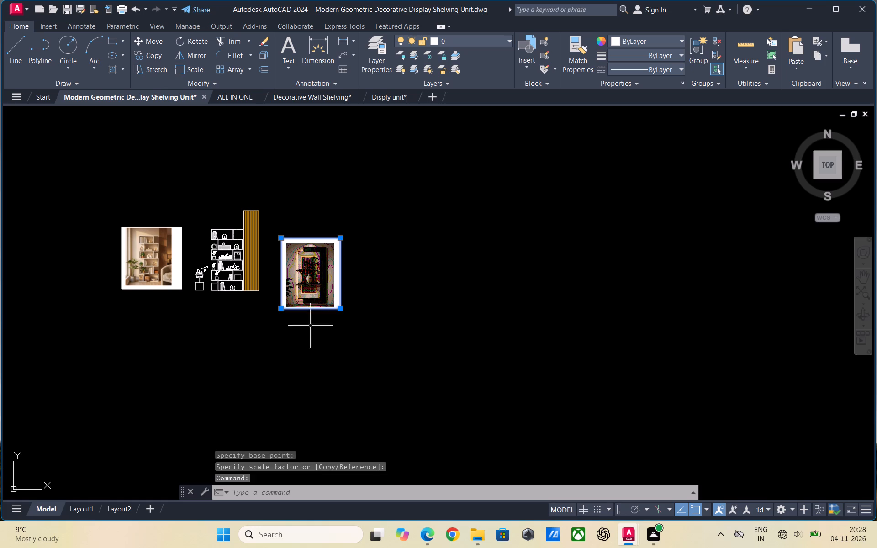
pyautogui.rightClick(292, 358)
pyautogui.click(314, 150)
pyautogui.click(311, 261)
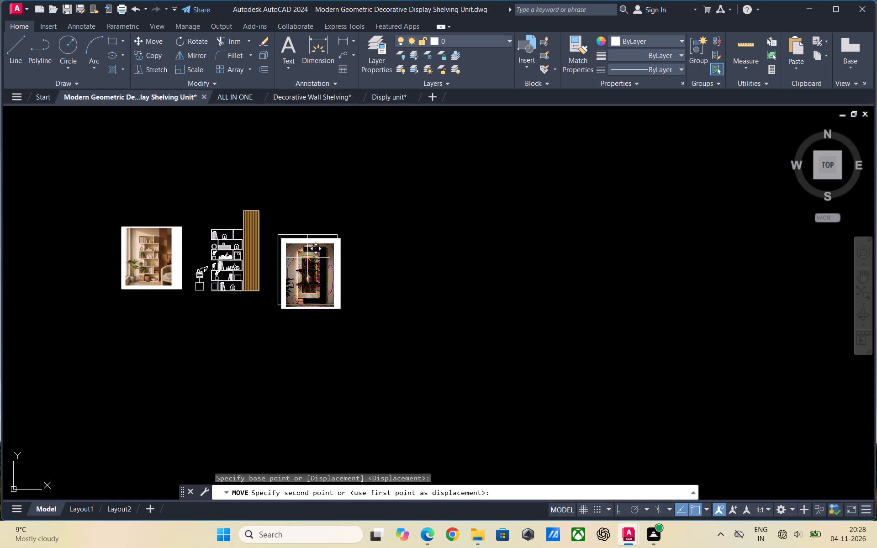
pyautogui.click(301, 242)
# Draw a 4' near-horizontal line beside the wall panel photo as the top edge of its elevation.
pyautogui.scroll(-2, 219, 300)
pyautogui.scroll(2, 266, 299)
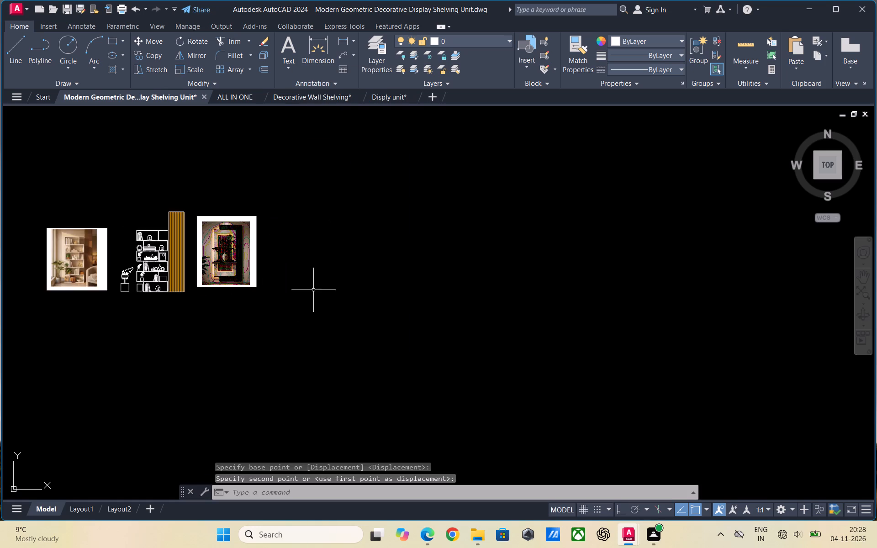
pyautogui.scroll(2, 236, 272)
pyautogui.scroll(-1, 343, 281)
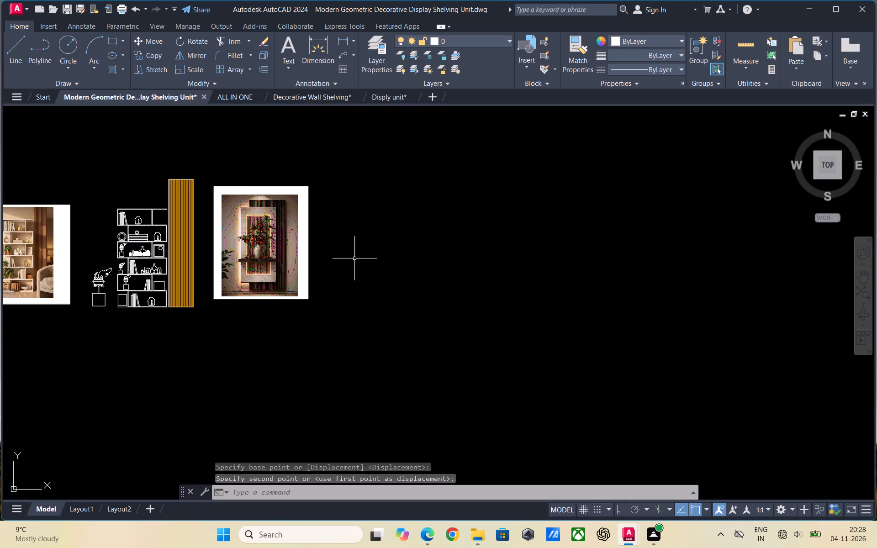
pyautogui.press('Escape')
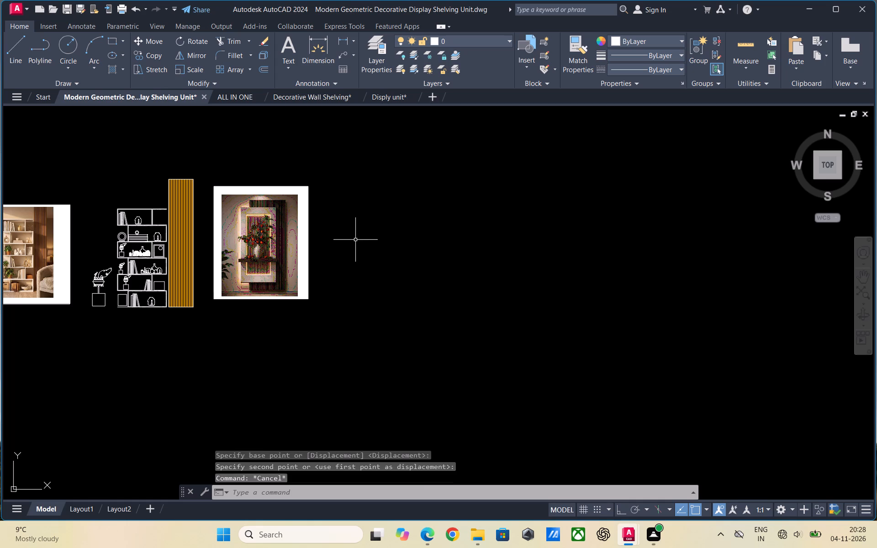
pyautogui.press('Escape')
pyautogui.press('l')
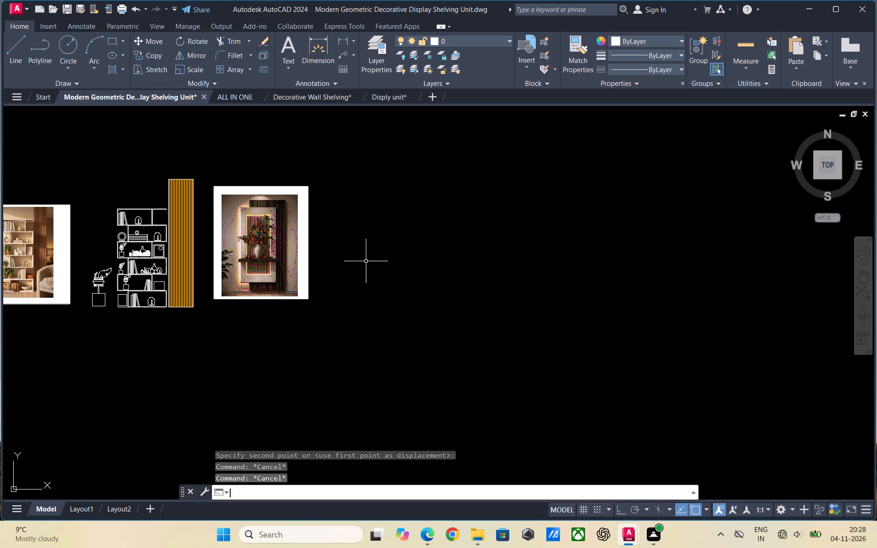
pyautogui.press('Return')
pyautogui.click(343, 206)
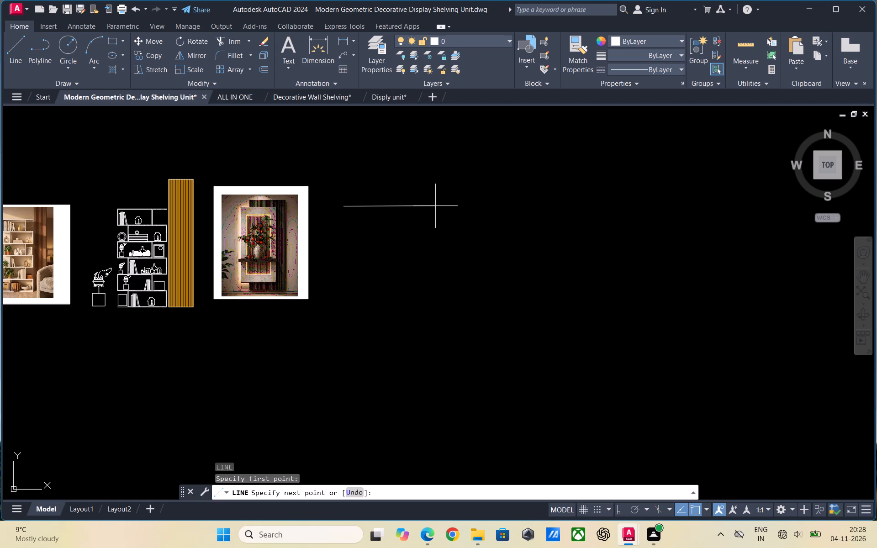
pyautogui.write("4'")
pyautogui.press('Return')
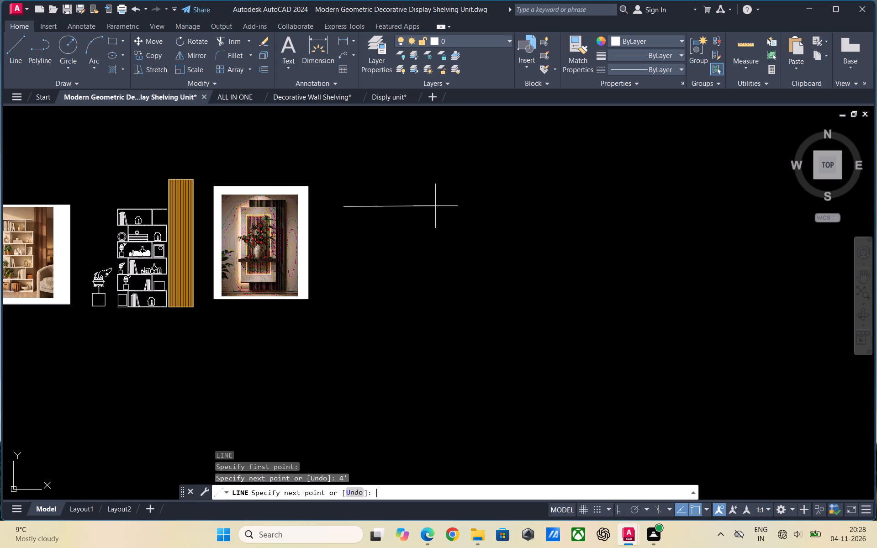
pyautogui.press('Escape')
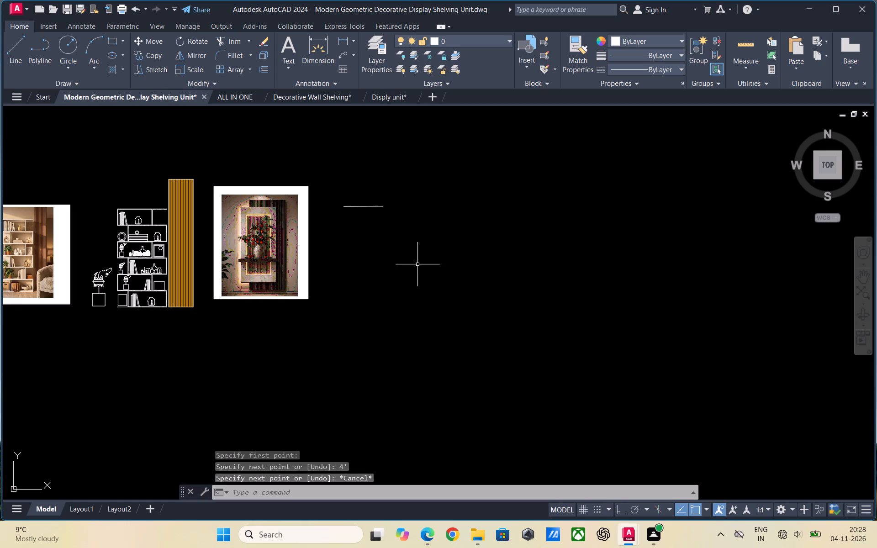
# Draw a 9' vertical line downward from the outer end of the 4' line.
pyautogui.press('l')
pyautogui.press('Return')
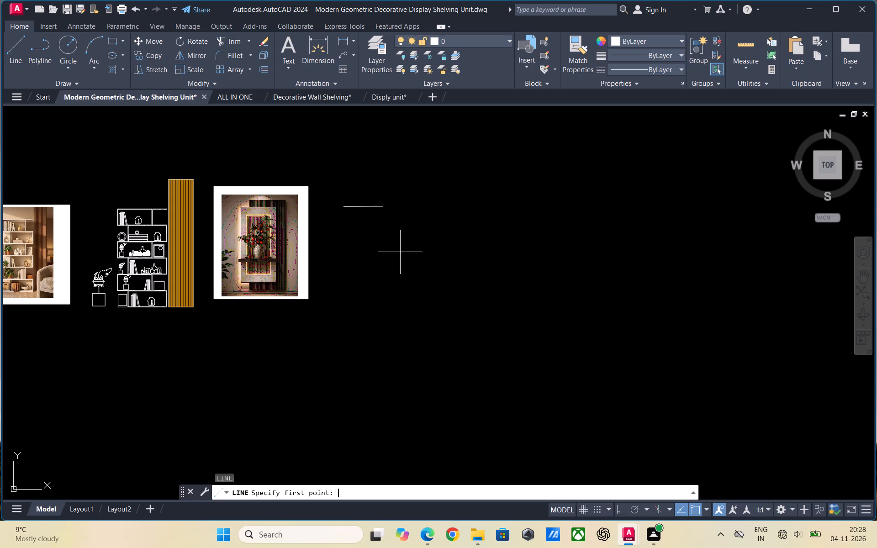
pyautogui.click(382, 207)
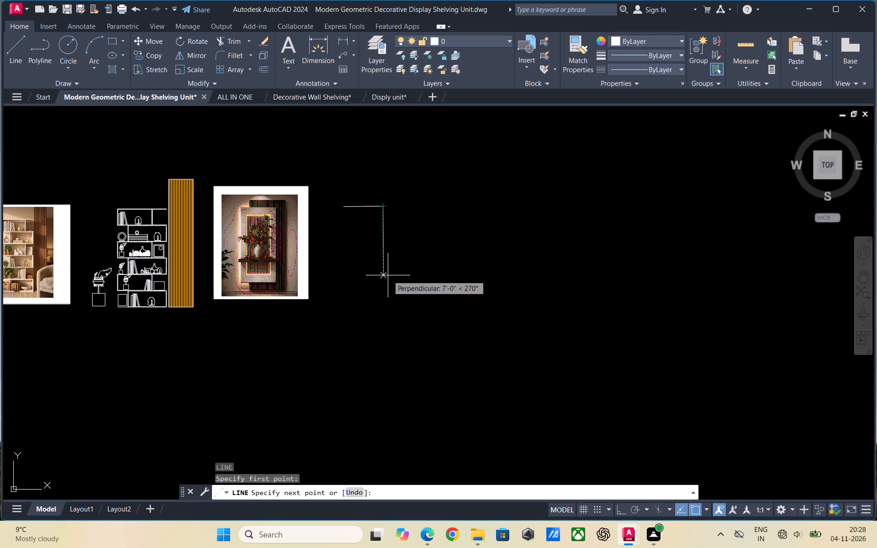
pyautogui.write("9'")
pyautogui.press('Return')
pyautogui.click(388, 276)
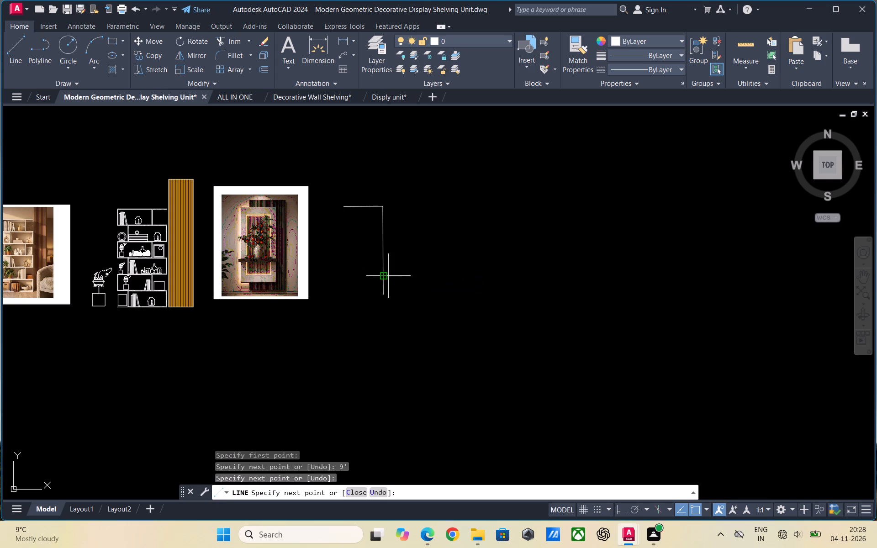
pyautogui.press('Escape')
pyautogui.press('Escape')
pyautogui.press('Escape')
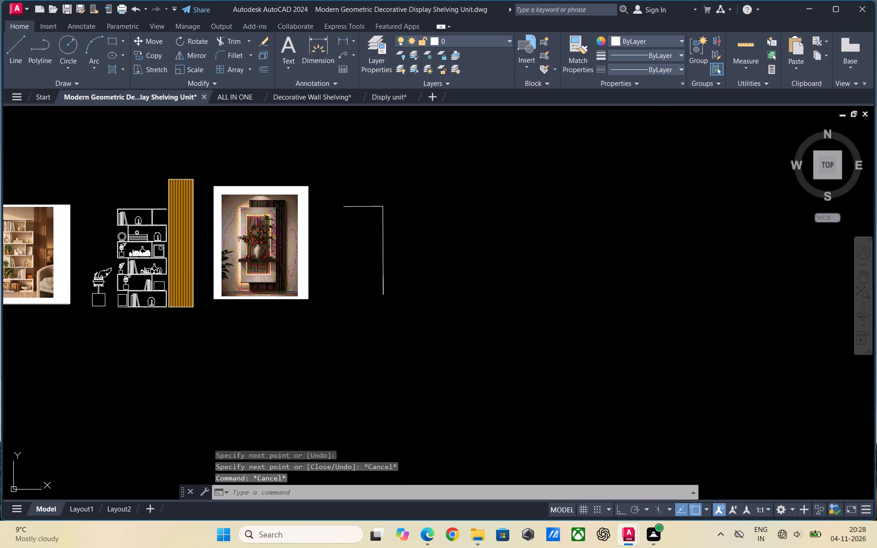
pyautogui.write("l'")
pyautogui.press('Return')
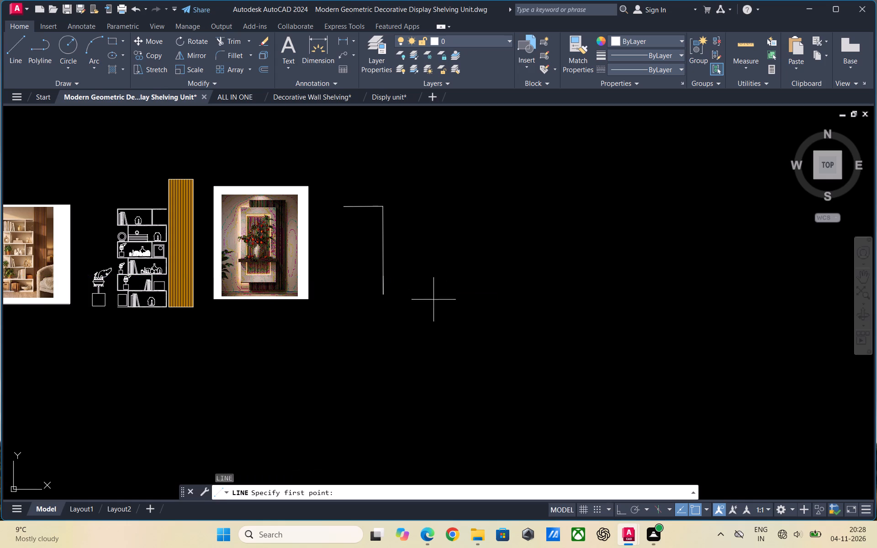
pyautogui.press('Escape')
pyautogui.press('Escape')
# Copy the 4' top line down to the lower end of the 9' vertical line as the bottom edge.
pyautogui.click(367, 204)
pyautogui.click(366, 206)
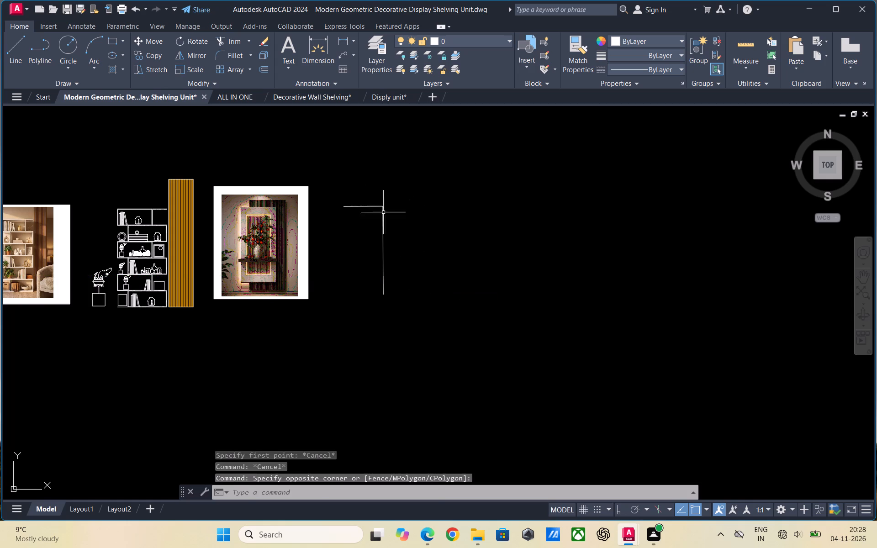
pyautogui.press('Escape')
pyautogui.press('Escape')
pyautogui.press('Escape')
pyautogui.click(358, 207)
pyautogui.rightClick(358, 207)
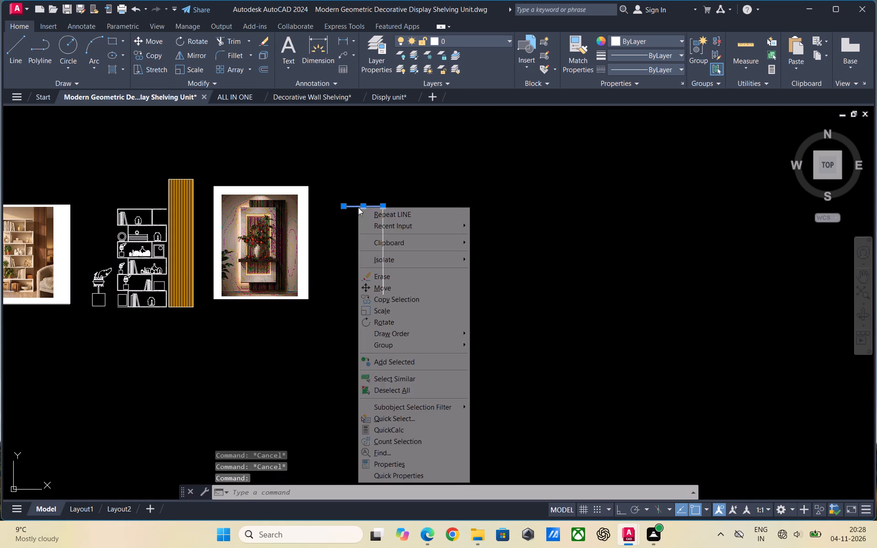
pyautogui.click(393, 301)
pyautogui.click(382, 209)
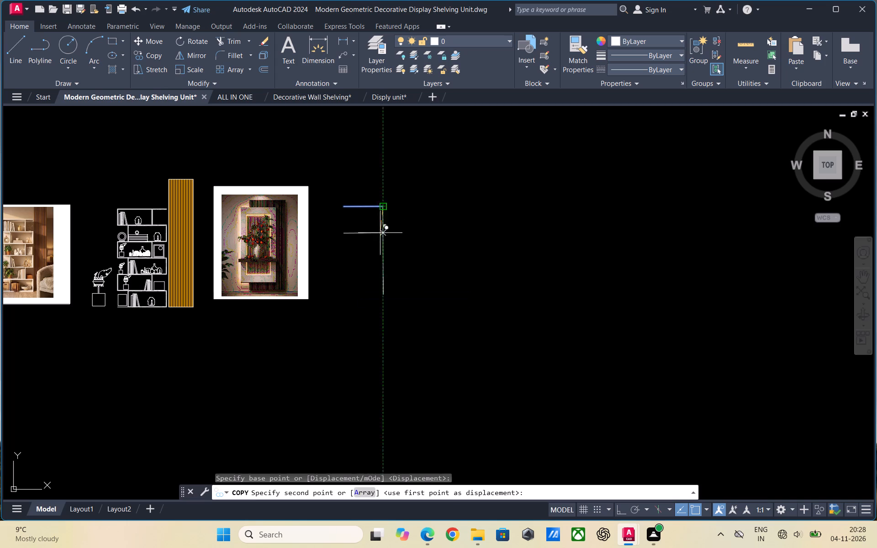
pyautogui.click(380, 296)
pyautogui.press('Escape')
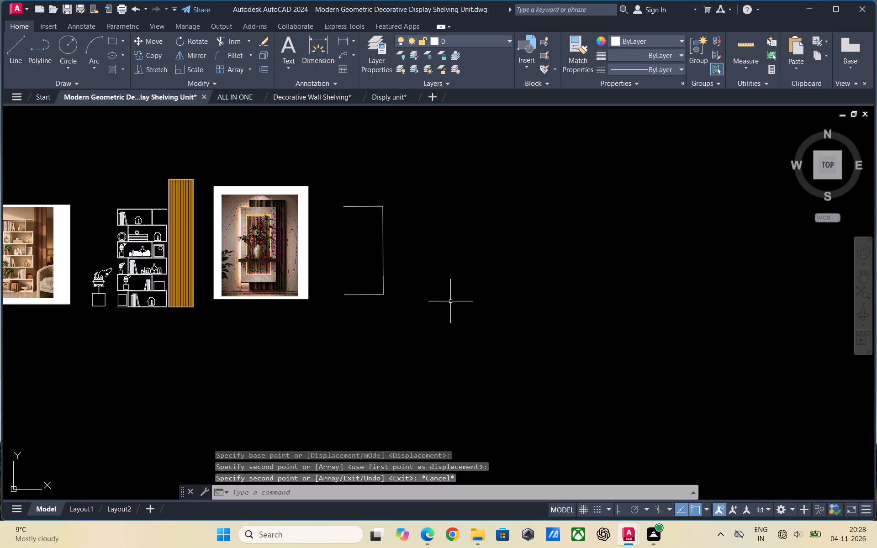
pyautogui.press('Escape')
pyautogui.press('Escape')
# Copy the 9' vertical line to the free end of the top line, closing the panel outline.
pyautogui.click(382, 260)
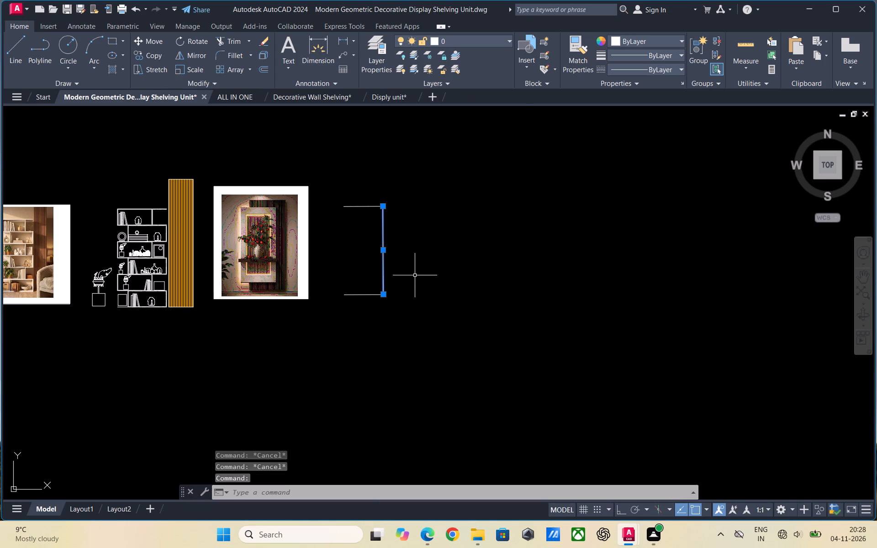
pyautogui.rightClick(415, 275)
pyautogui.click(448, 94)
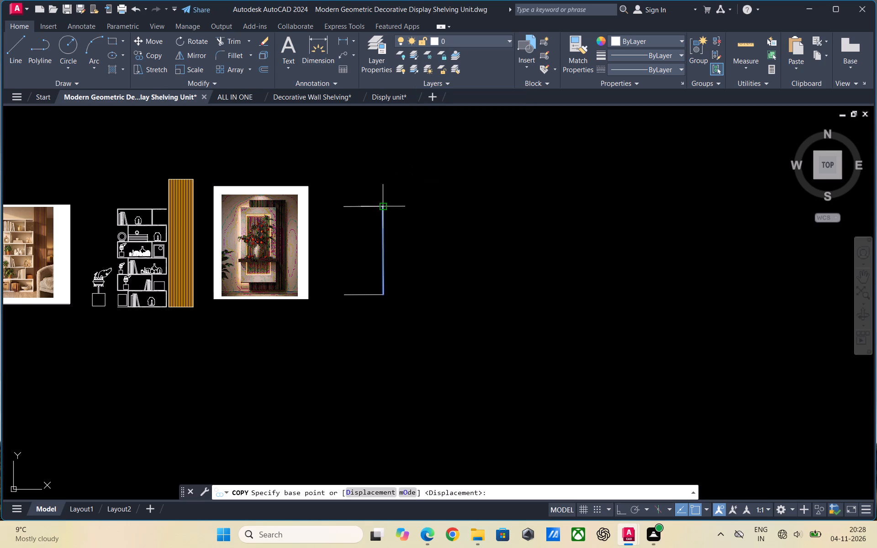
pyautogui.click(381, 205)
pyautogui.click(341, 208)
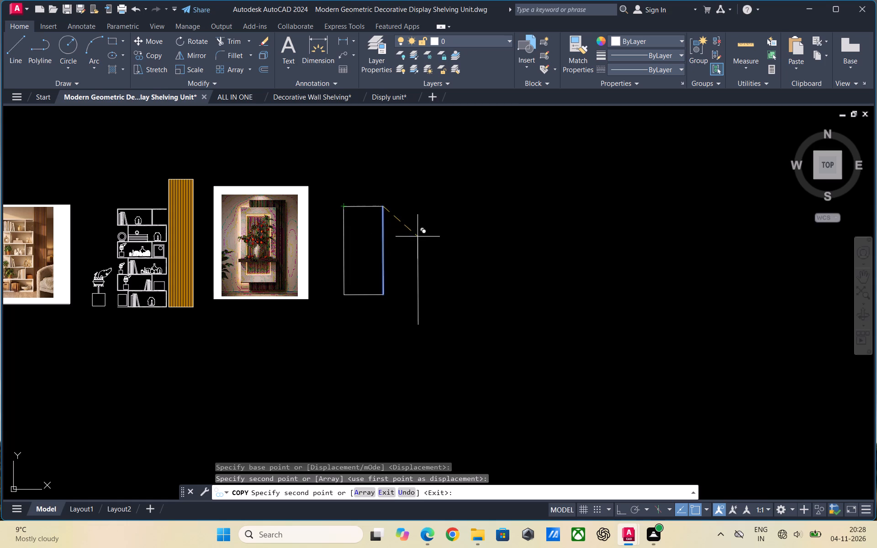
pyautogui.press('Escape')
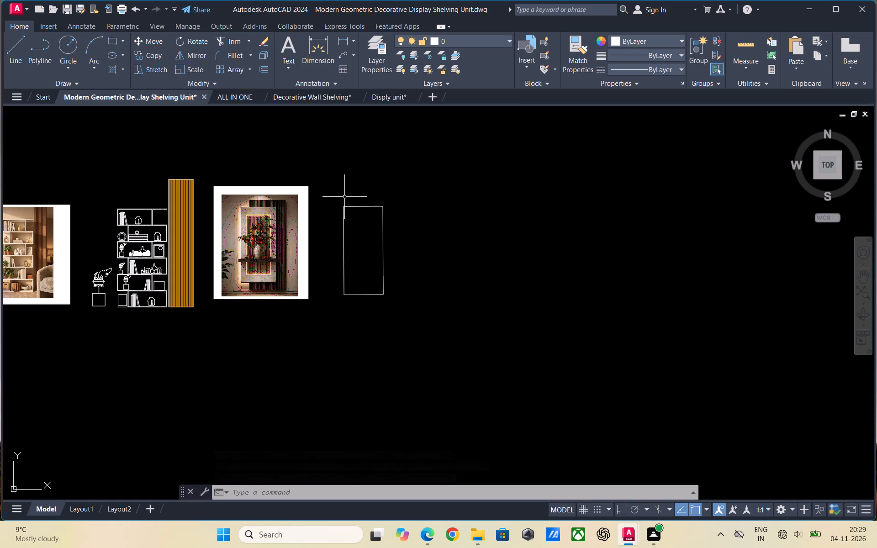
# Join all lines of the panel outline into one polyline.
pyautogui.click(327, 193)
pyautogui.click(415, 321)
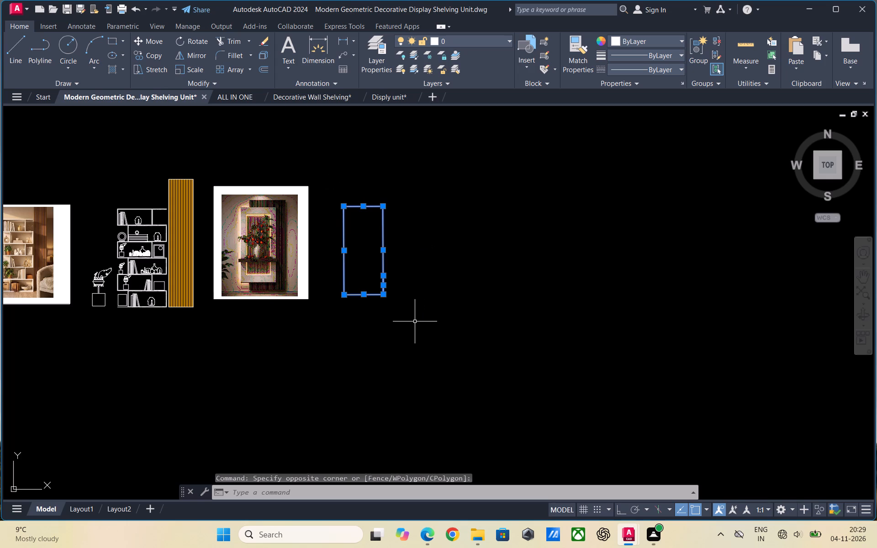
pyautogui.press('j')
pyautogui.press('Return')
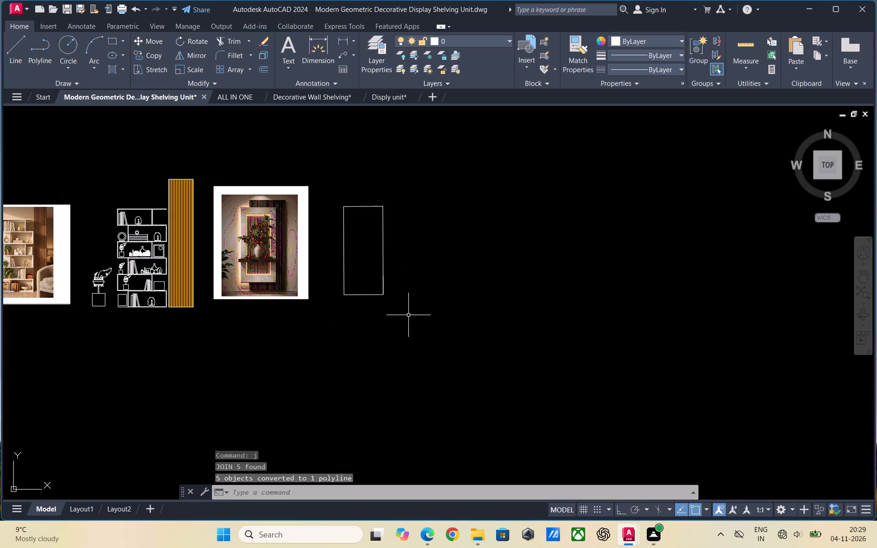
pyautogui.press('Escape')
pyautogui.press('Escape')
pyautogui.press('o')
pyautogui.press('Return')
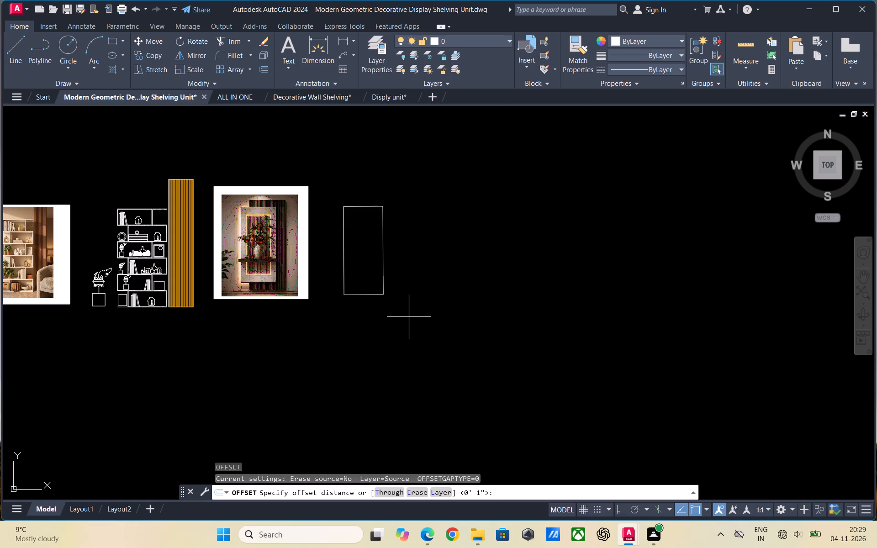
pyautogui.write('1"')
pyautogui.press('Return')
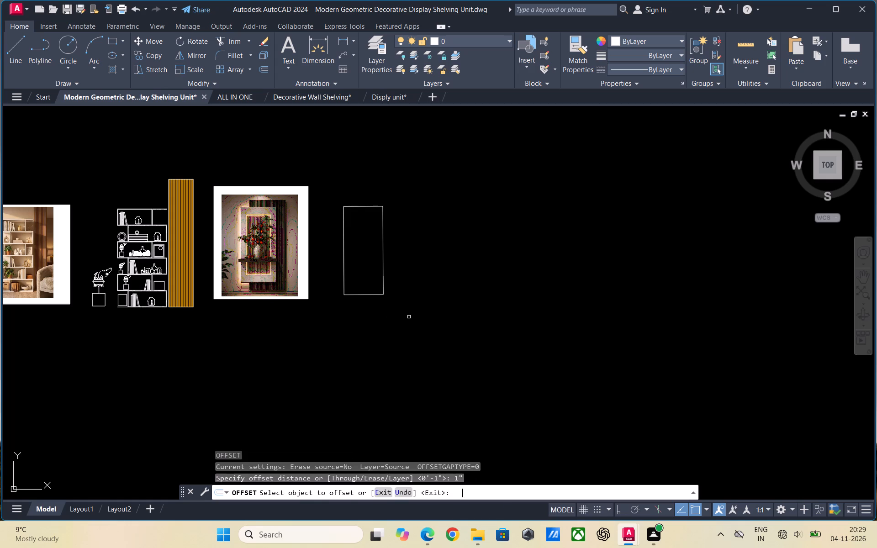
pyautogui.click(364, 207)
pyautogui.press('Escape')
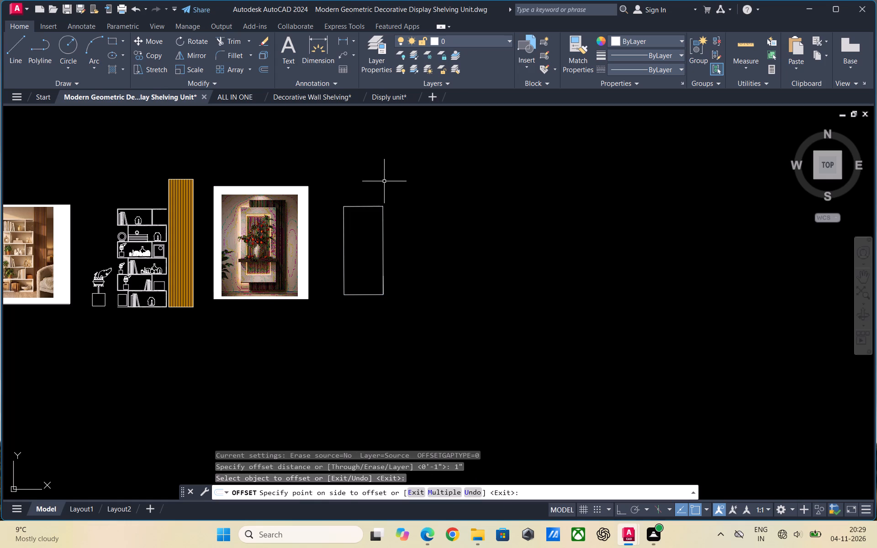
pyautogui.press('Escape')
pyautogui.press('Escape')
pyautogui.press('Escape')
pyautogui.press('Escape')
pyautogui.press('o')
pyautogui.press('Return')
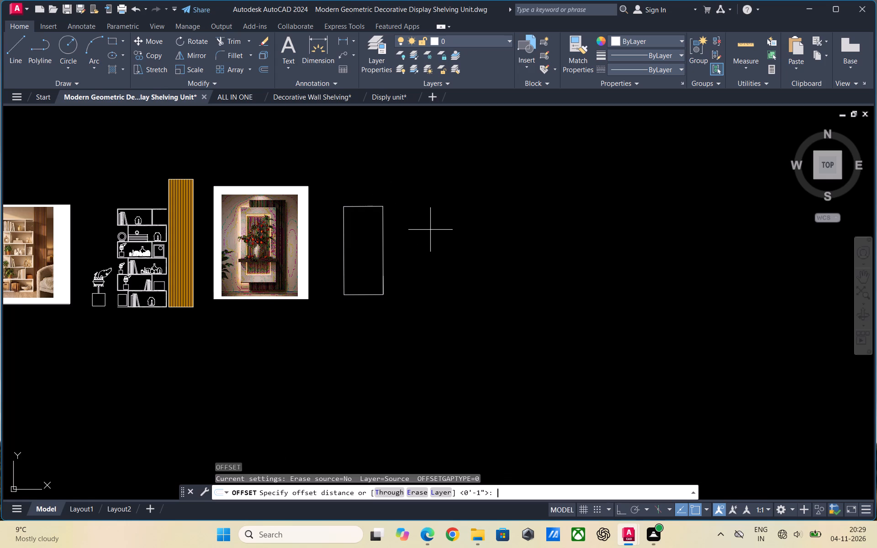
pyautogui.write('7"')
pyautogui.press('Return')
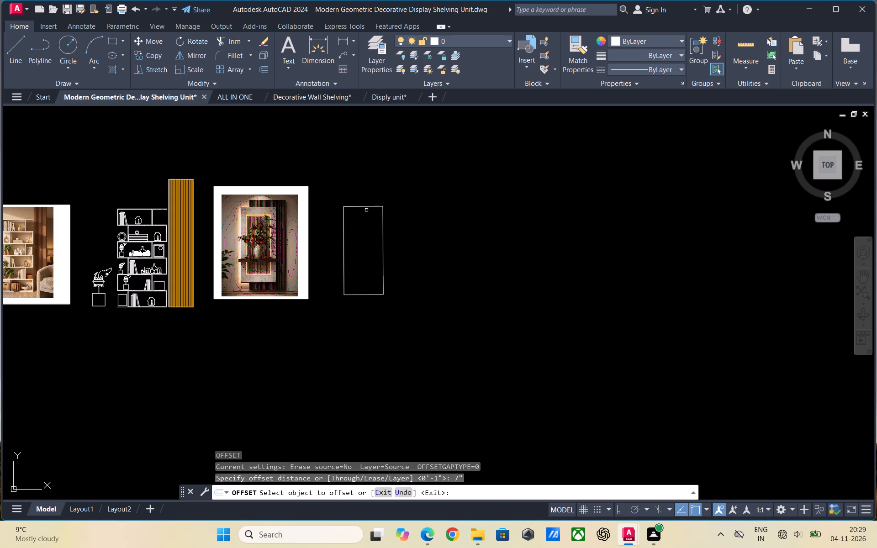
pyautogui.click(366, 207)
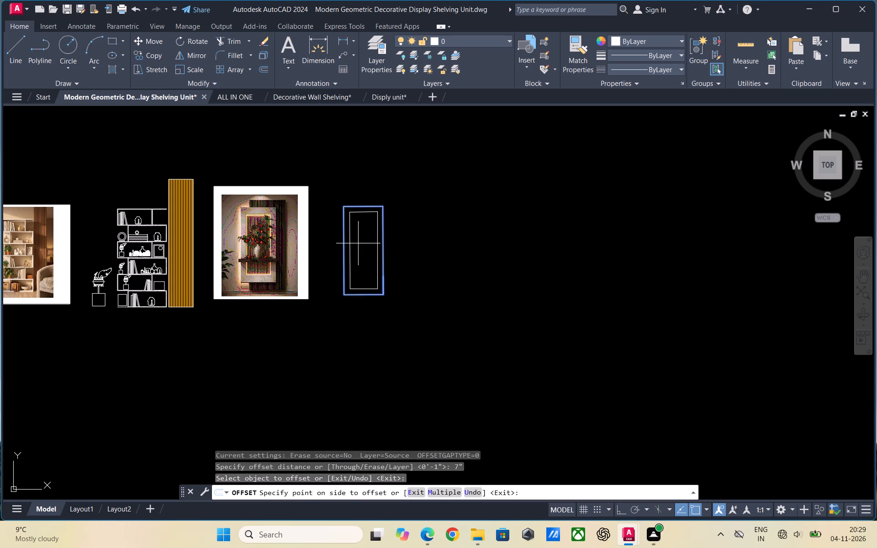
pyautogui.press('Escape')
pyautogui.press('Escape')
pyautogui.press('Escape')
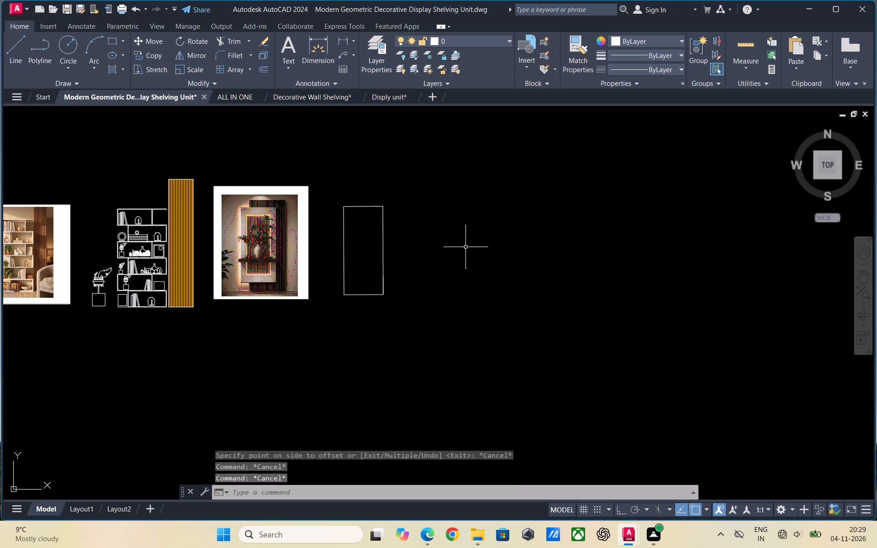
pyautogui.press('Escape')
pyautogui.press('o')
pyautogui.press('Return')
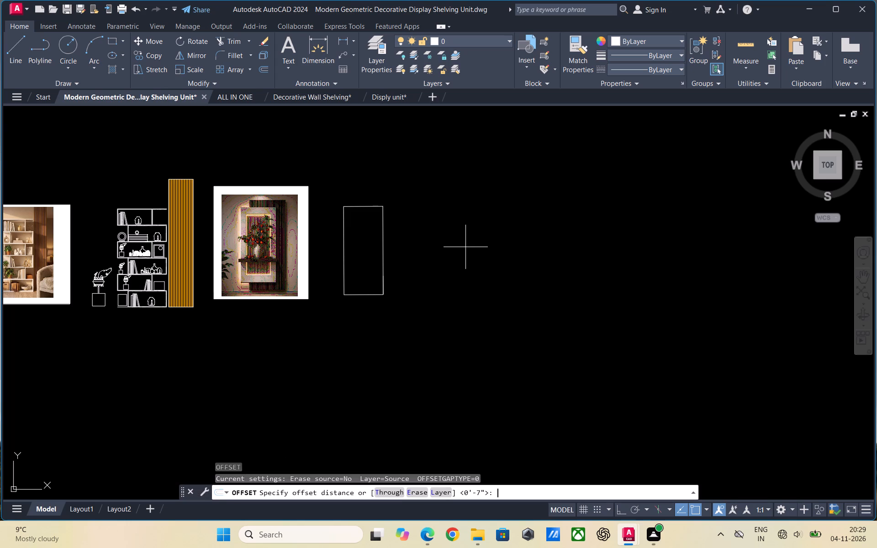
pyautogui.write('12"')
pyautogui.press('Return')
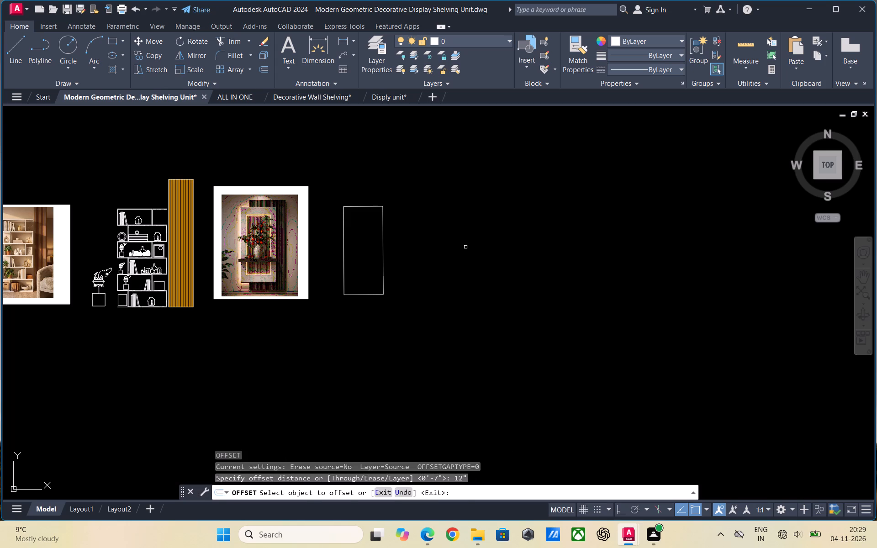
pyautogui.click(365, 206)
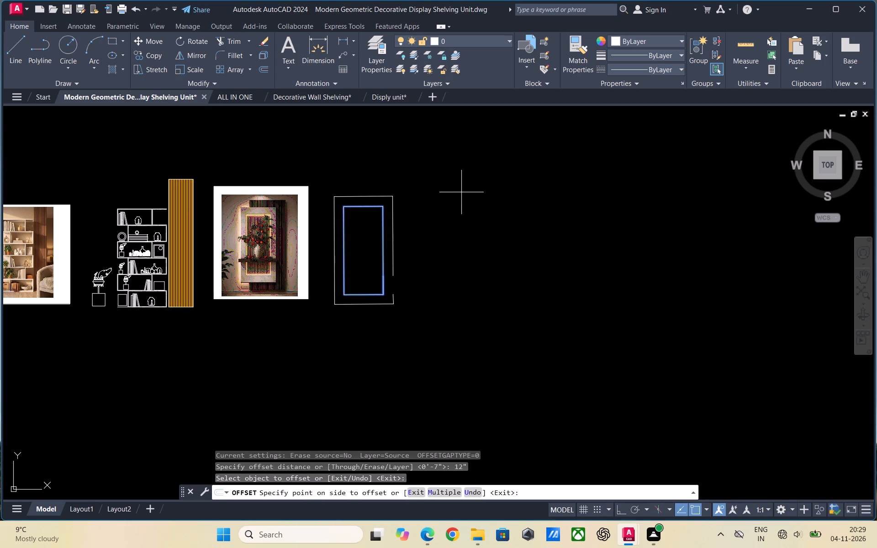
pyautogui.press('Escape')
# Erase the joined panel outline beside the wall panel photo.
pyautogui.moveTo(453, 336); pyautogui.dragTo(447, 329)
pyautogui.click(331, 196)
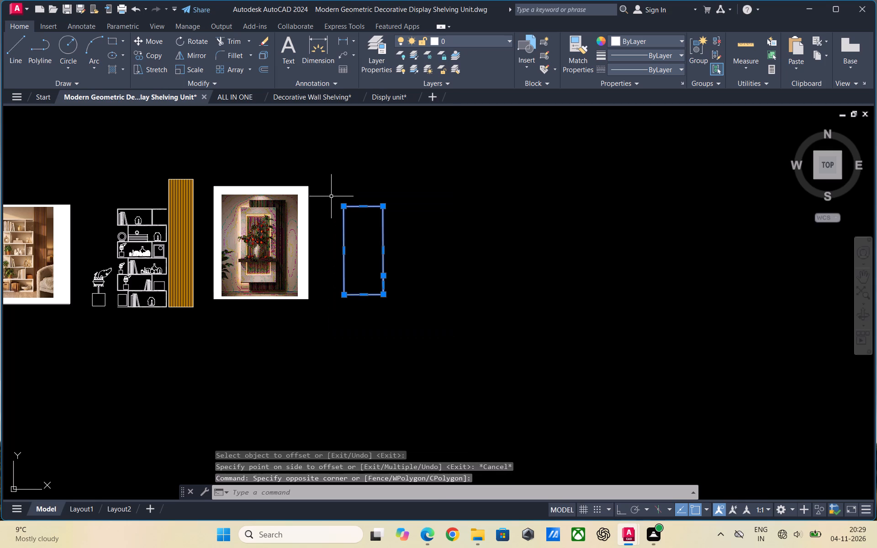
pyautogui.press('Delete')
# Draw a closed panel outline 4' wide and 8' high beside the wall panel photo, using lines with Ortho on.
pyautogui.press('l')
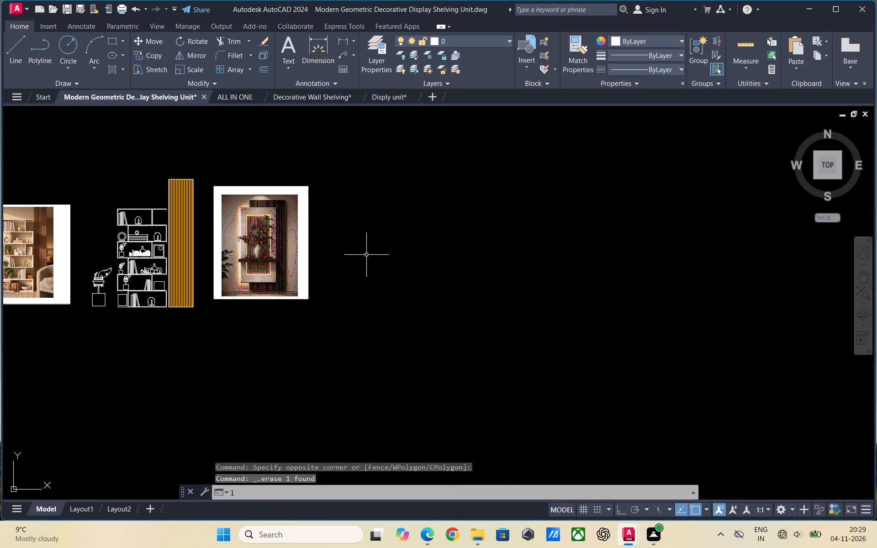
pyautogui.press('Return')
pyautogui.click(352, 197)
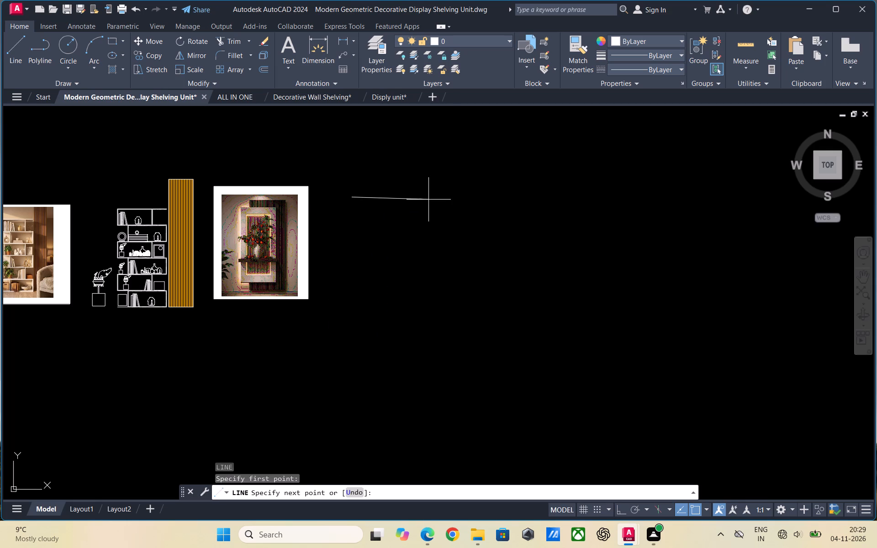
pyautogui.press('F8')
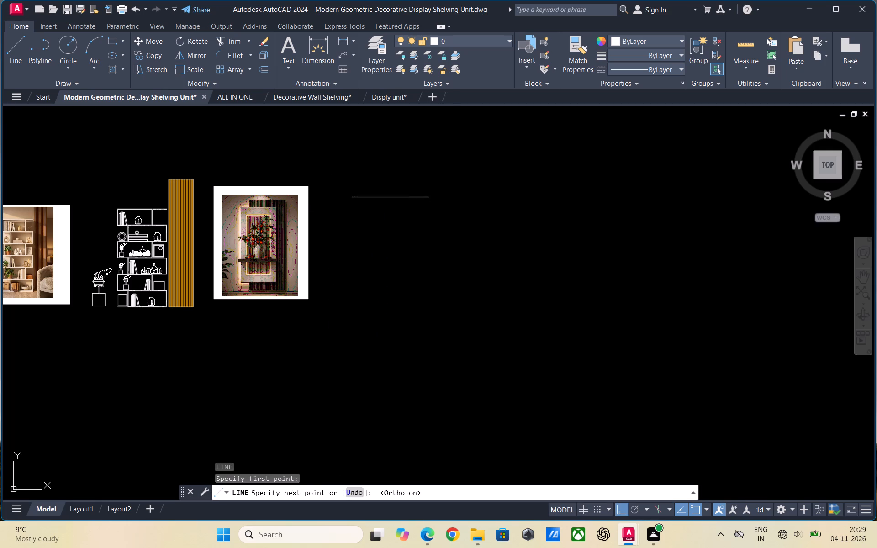
pyautogui.write("4'")
pyautogui.press('Return')
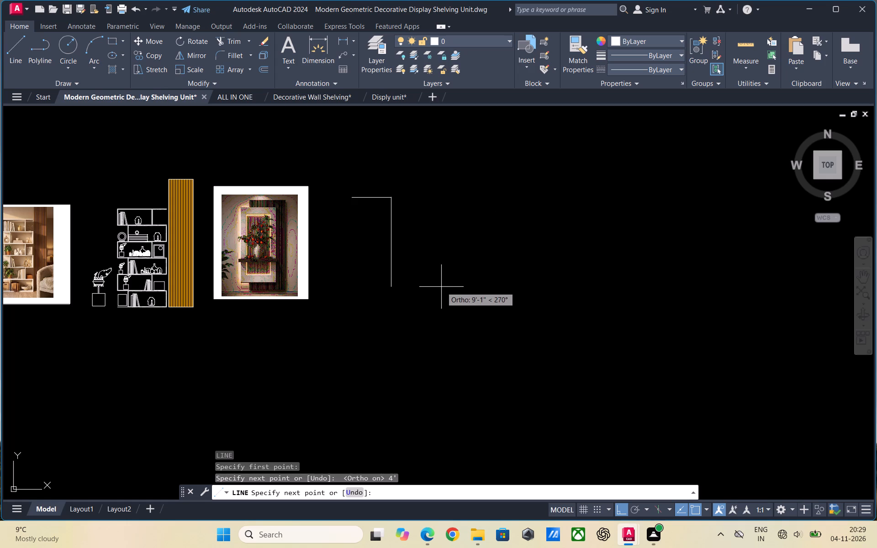
pyautogui.write("8'")
pyautogui.press('Return')
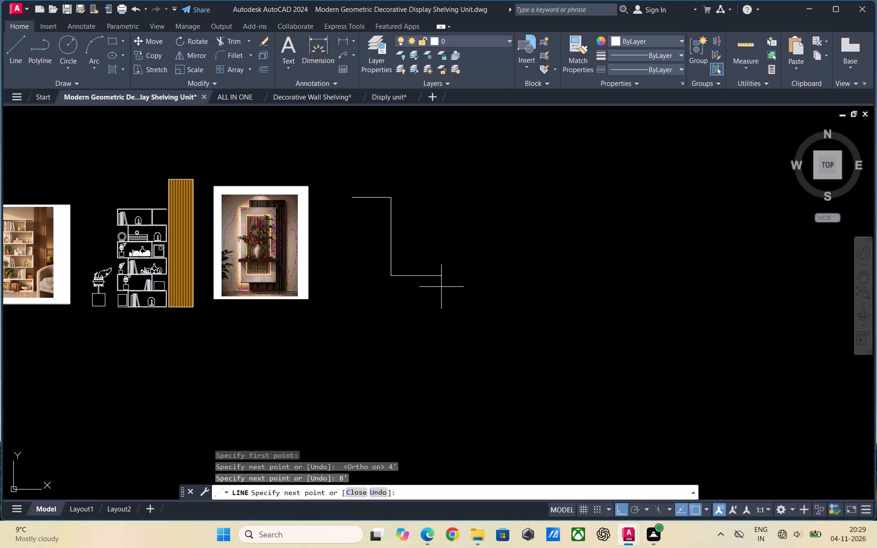
pyautogui.click(351, 275)
pyautogui.click(352, 199)
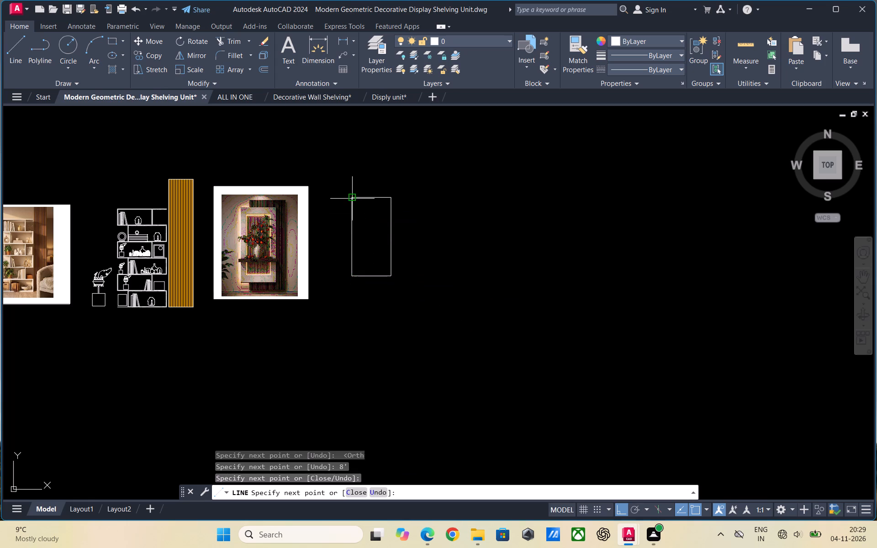
pyautogui.press('Escape')
# Join the four lines of the 4' by 8' panel outline into one polyline.
pyautogui.scroll(2, 379, 269)
pyautogui.scroll(-2, 379, 269)
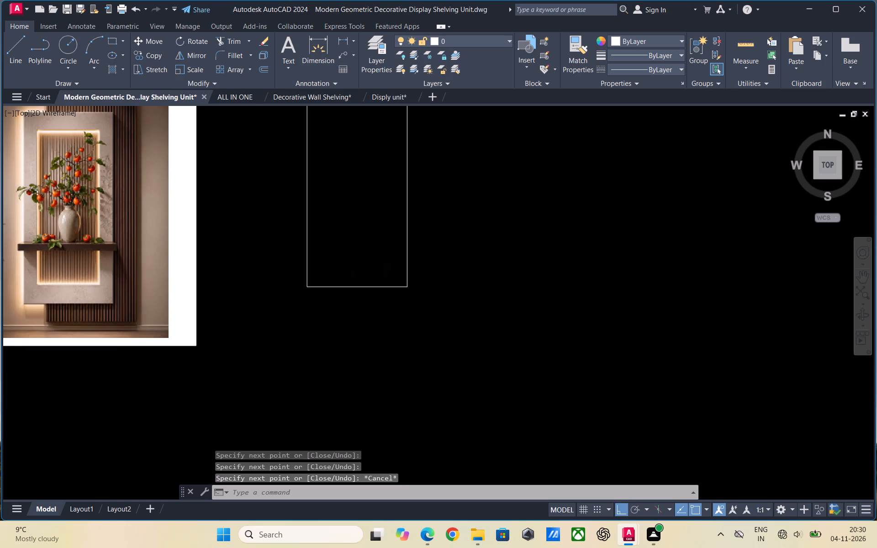
pyautogui.moveTo(444, 312); pyautogui.dragTo(438, 301)
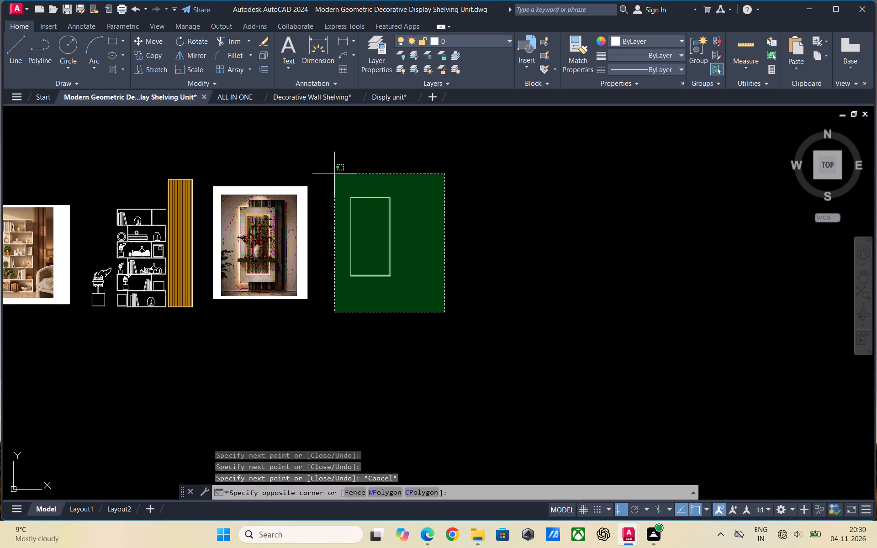
pyautogui.click(334, 174)
pyautogui.press('j')
pyautogui.press('Return')
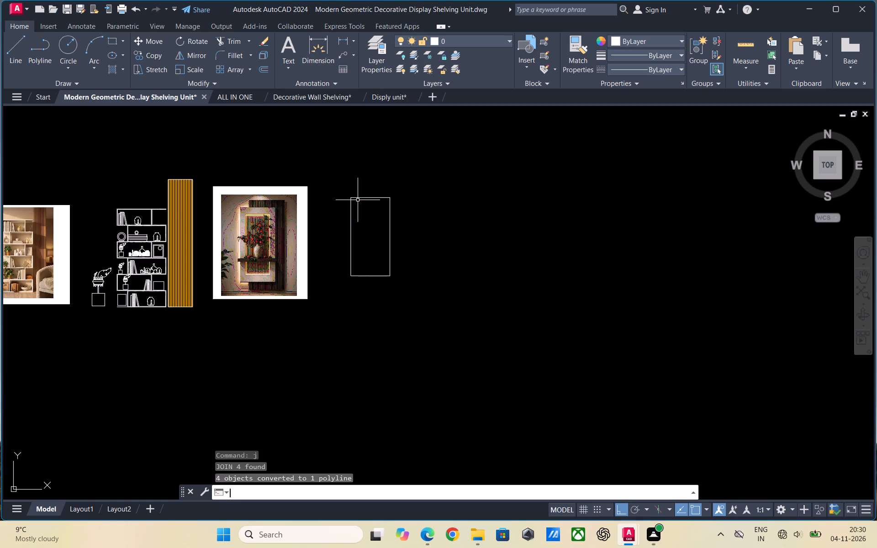
pyautogui.scroll(1, 361, 251)
pyautogui.scroll(-1, 364, 273)
pyautogui.press('Escape')
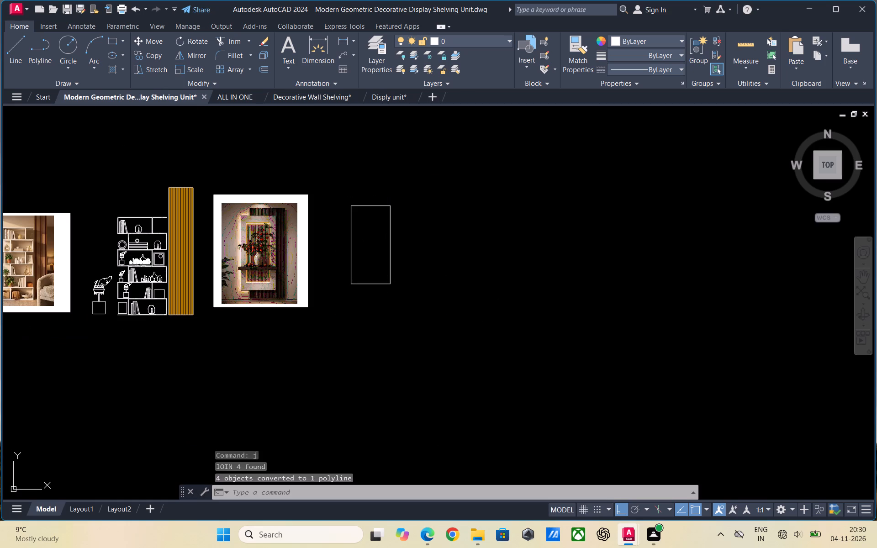
pyautogui.press('Escape')
pyautogui.press('Escape')
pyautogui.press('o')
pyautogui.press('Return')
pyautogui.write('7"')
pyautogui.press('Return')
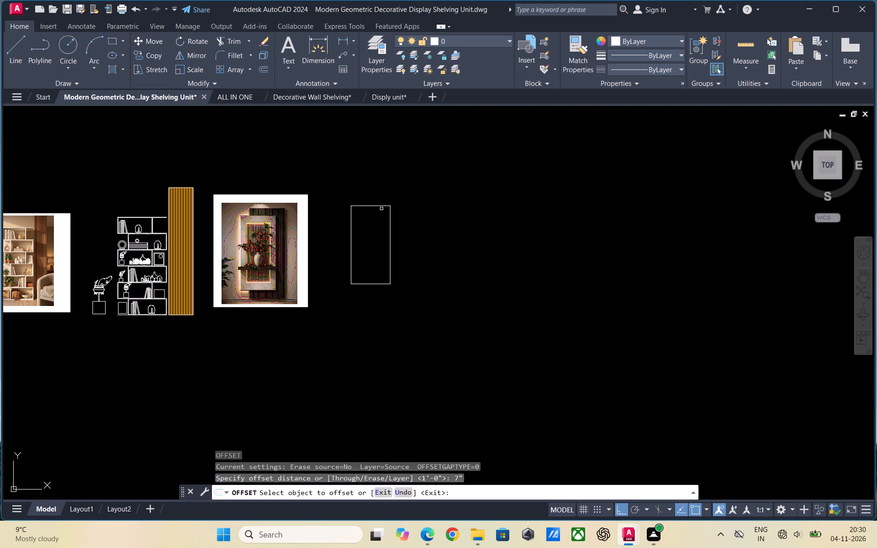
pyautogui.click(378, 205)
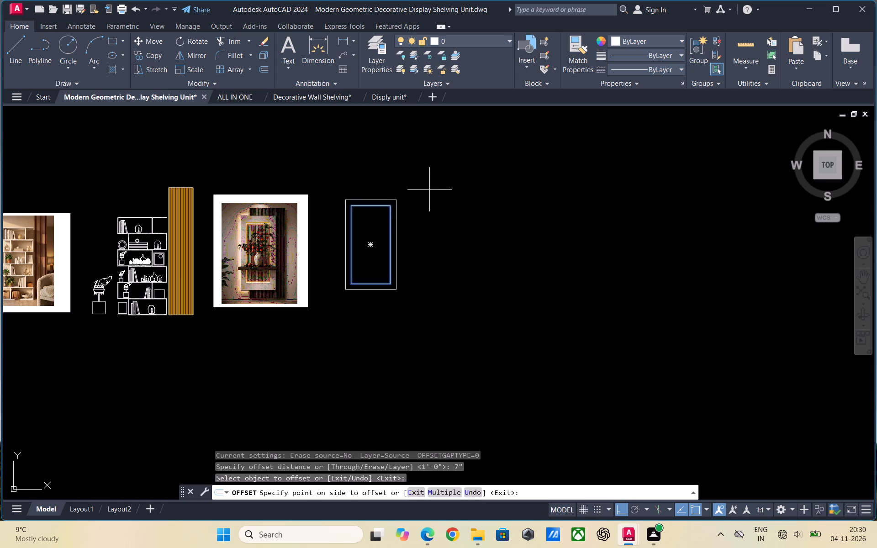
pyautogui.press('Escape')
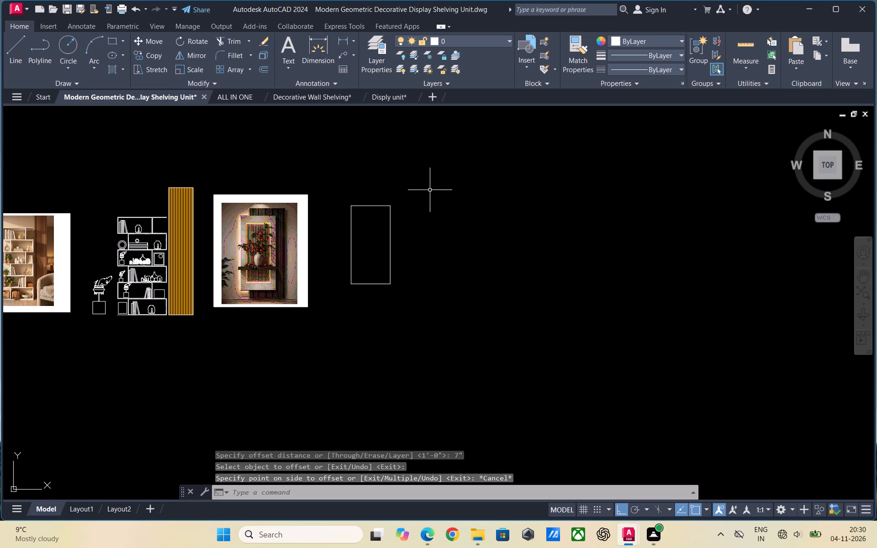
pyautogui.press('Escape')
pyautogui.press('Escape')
# Offset the 4' by 8' panel outline 9" outward to form the surrounding frame.
pyautogui.press('o')
pyautogui.press('Return')
pyautogui.write('9"')
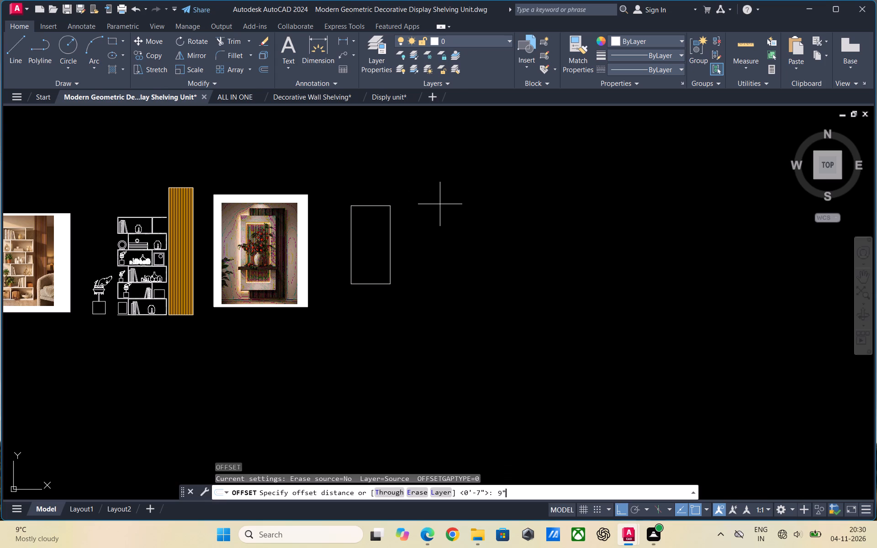
pyautogui.press('Return')
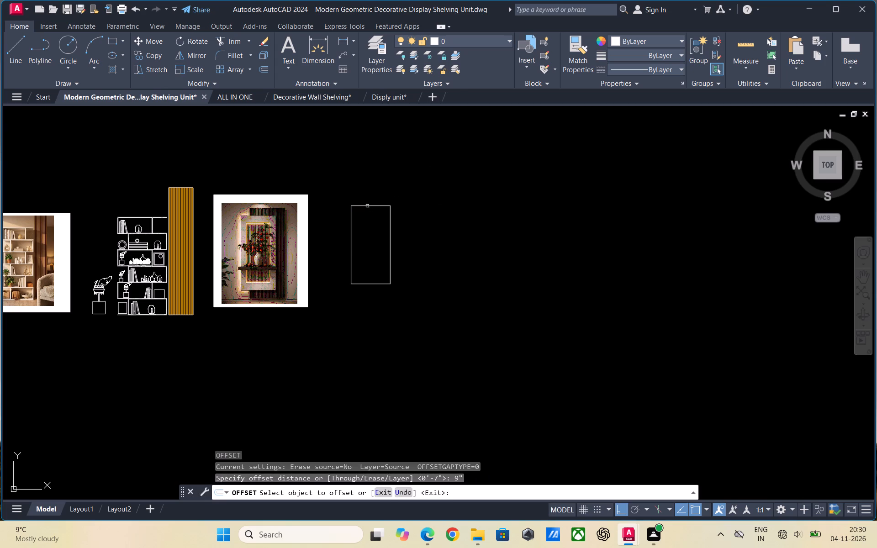
pyautogui.click(367, 206)
pyautogui.click(432, 178)
pyautogui.press('Escape')
pyautogui.press('Escape')
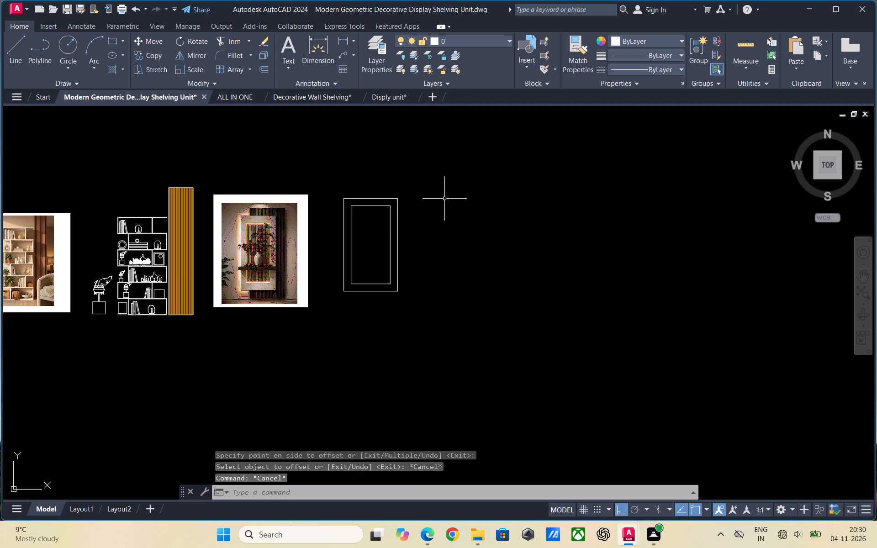
pyautogui.press('Escape')
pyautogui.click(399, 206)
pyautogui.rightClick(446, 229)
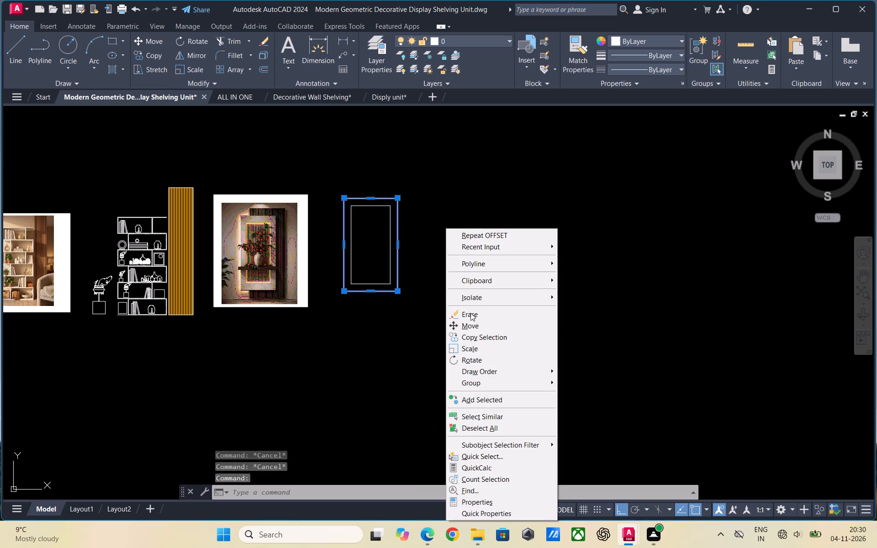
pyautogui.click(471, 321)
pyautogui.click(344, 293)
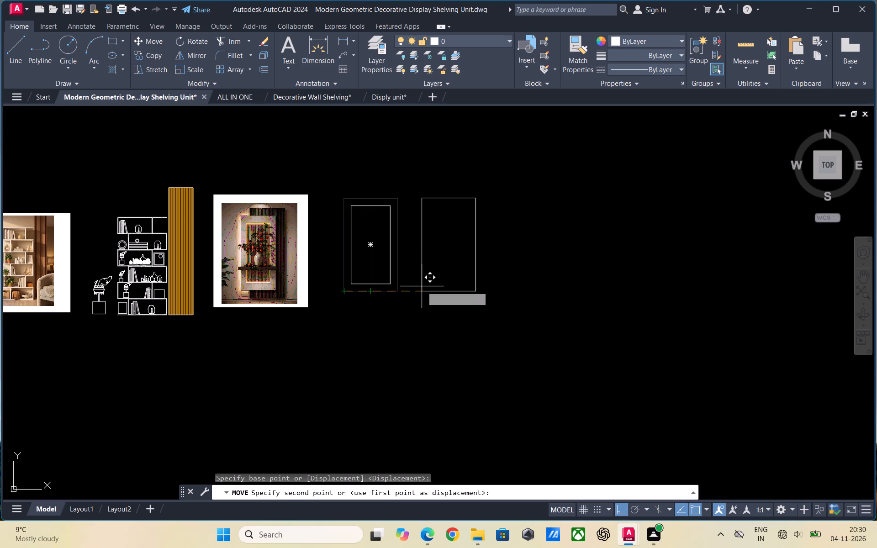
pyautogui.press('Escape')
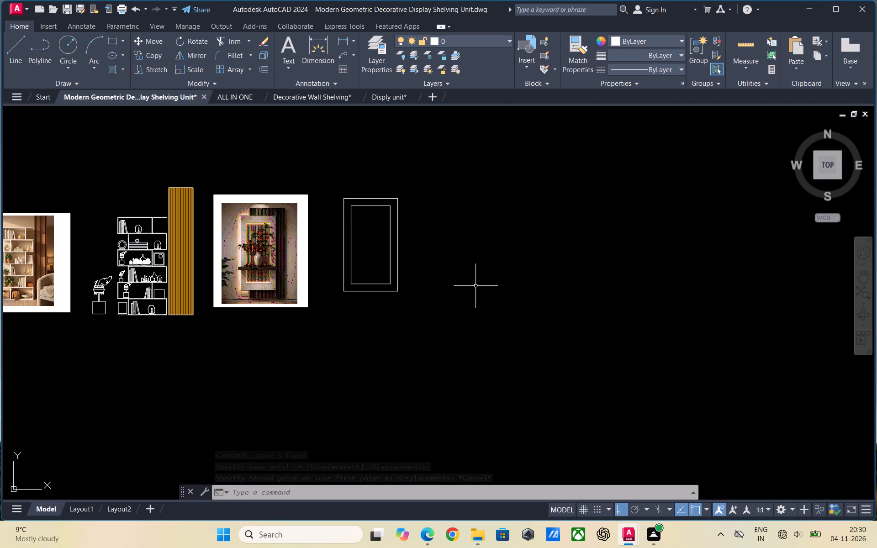
# Copy the outer frame rectangle horizontally about 7'-8" to the right of the original.
pyautogui.click(398, 199)
pyautogui.rightClick(430, 240)
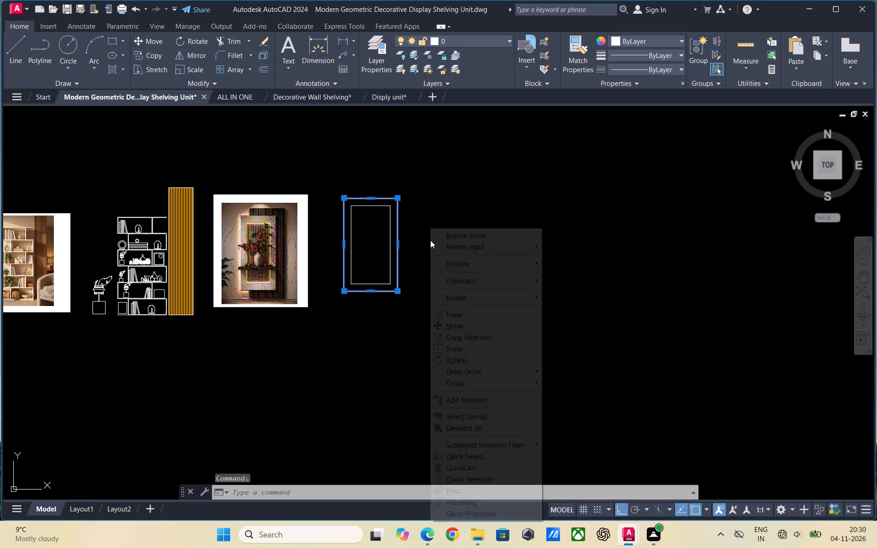
pyautogui.click(463, 334)
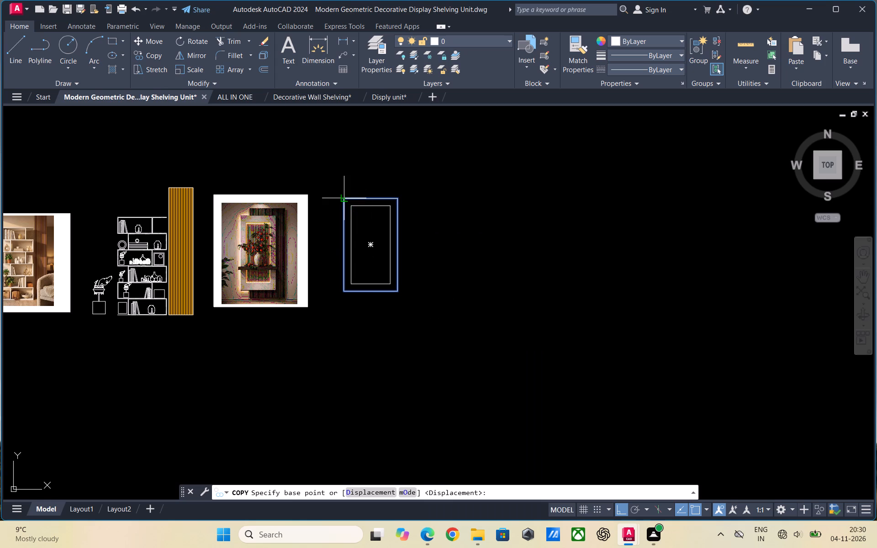
pyautogui.click(343, 199)
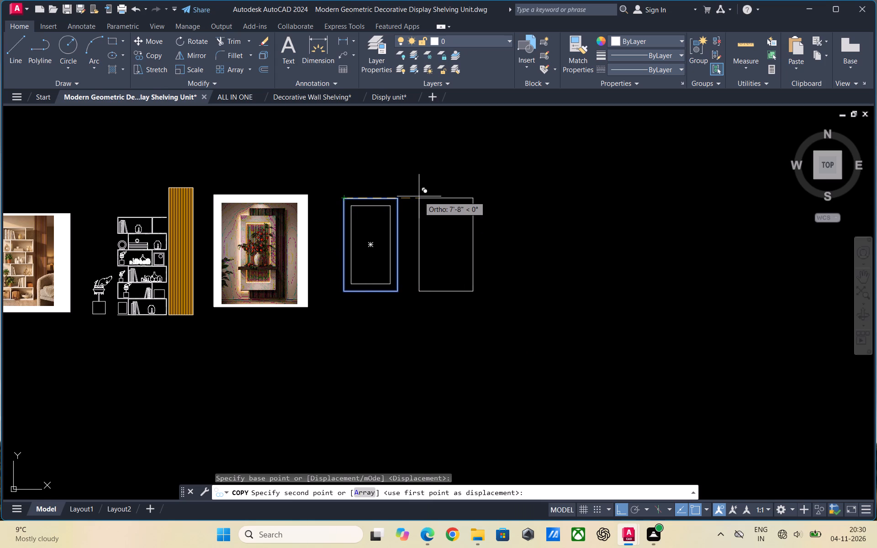
pyautogui.click(418, 196)
pyautogui.press('Escape')
pyautogui.press('Escape')
pyautogui.press('Escape')
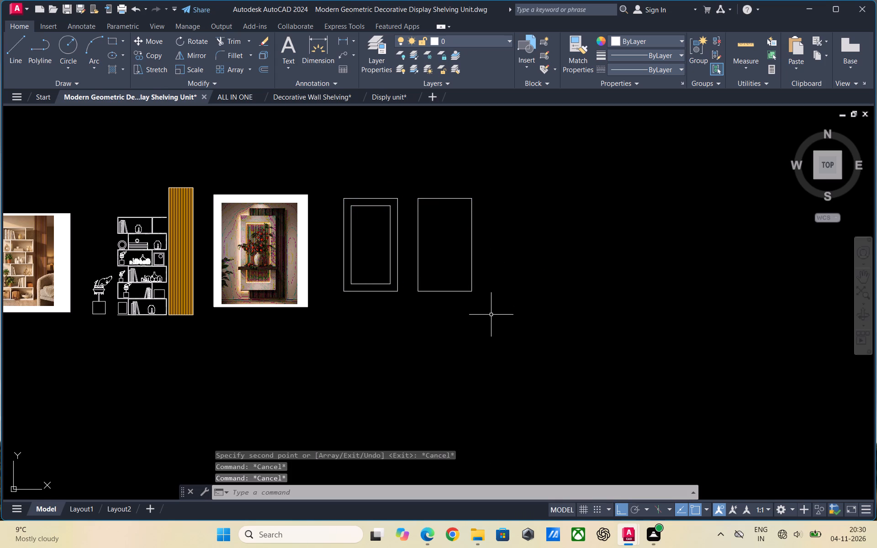
# Explode the copied frame rectangle into separate lines.
pyautogui.moveTo(486, 302); pyautogui.dragTo(479, 286)
pyautogui.click(418, 190)
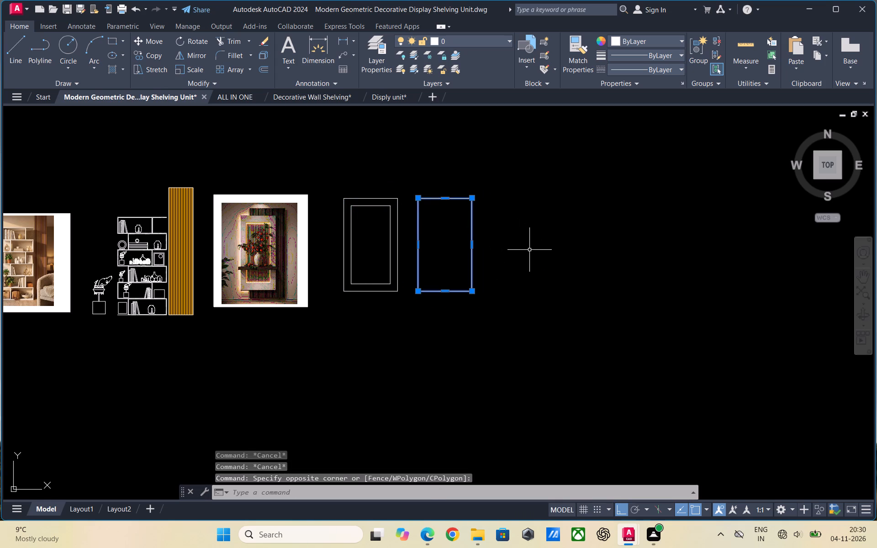
pyautogui.write('explode')
pyautogui.press('Return')
pyautogui.press('Escape')
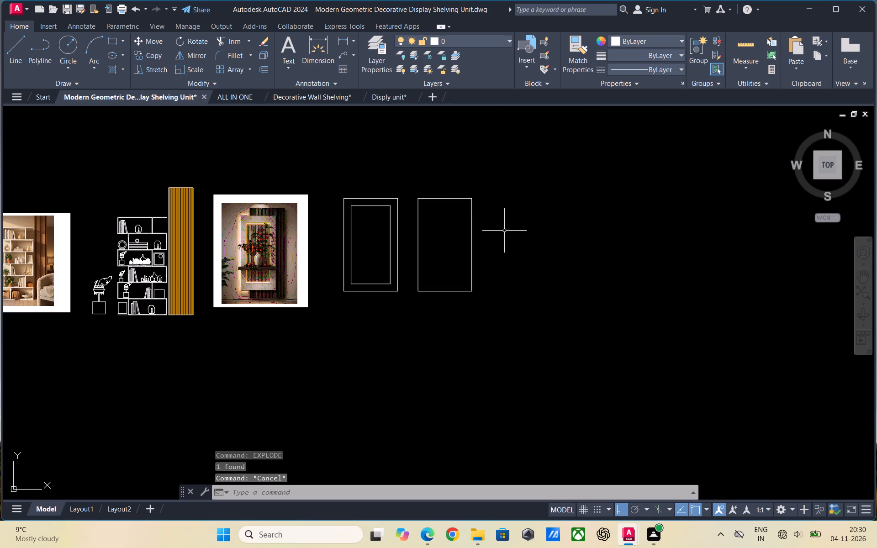
pyautogui.press('Escape')
# Draw a vertical line upward from the exploded rectangle's top-right corner.
pyautogui.press('l')
pyautogui.press('Return')
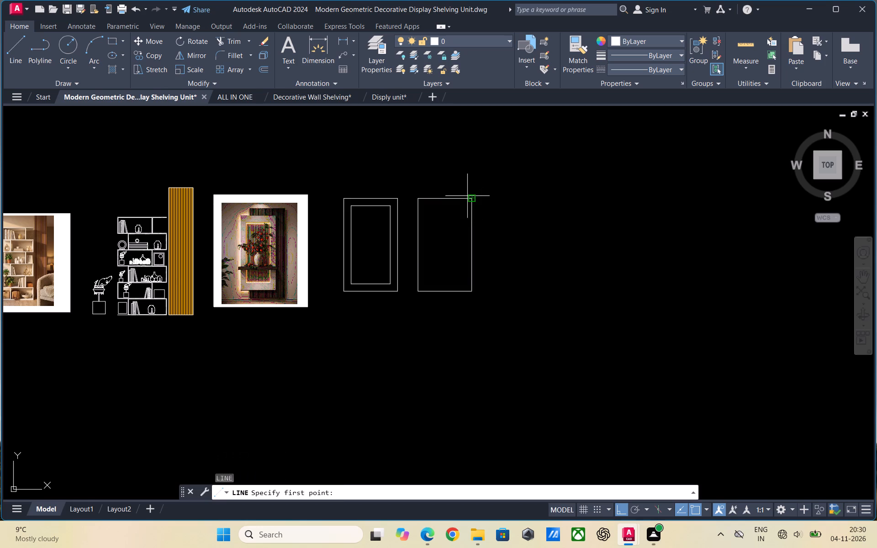
pyautogui.click(471, 200)
pyautogui.click(471, 163)
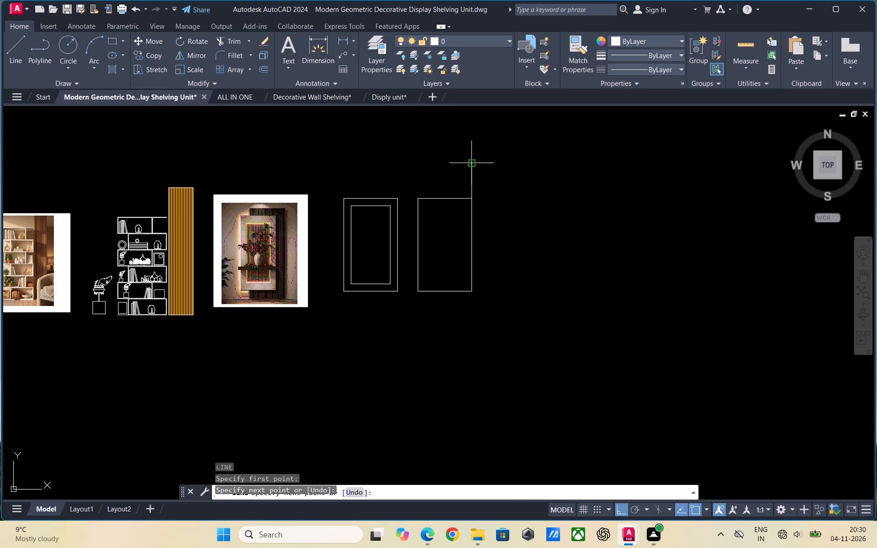
pyautogui.press('Escape')
pyautogui.press('Escape')
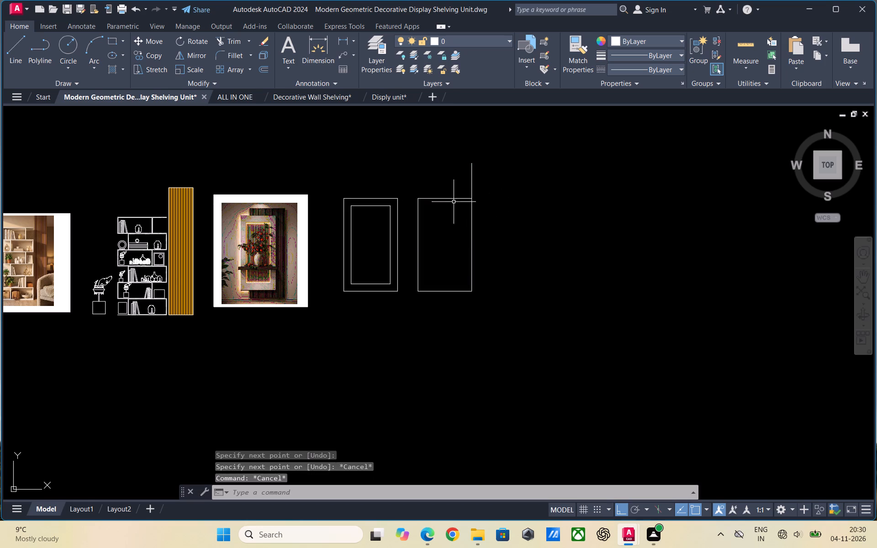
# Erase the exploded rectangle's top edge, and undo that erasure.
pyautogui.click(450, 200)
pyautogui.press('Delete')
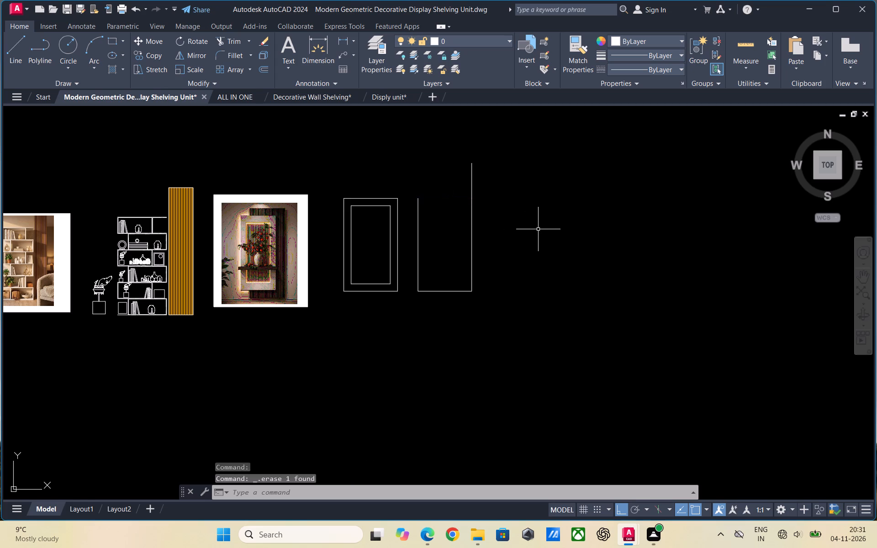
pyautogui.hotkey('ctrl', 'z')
# Move the exploded rectangle's top edge up to the upper end of the new vertical line.
pyautogui.click(436, 198)
pyautogui.rightClick(454, 239)
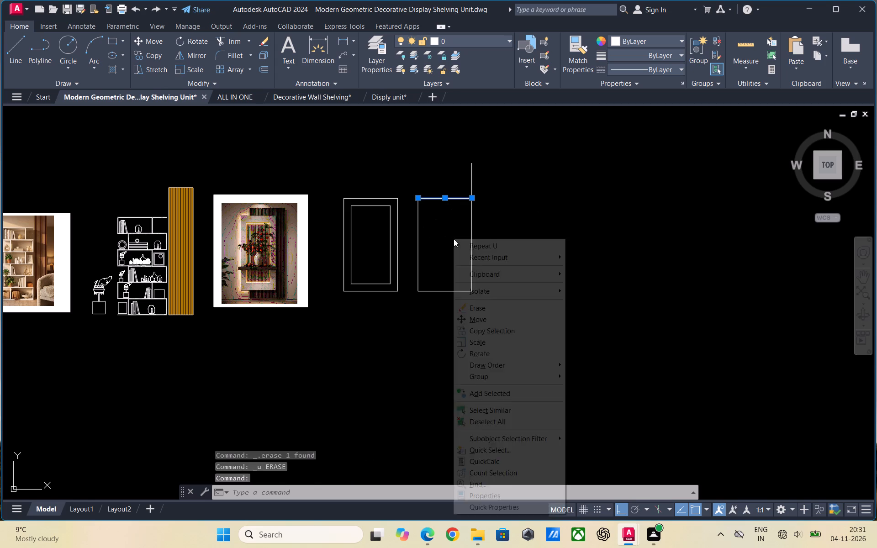
pyautogui.click(480, 316)
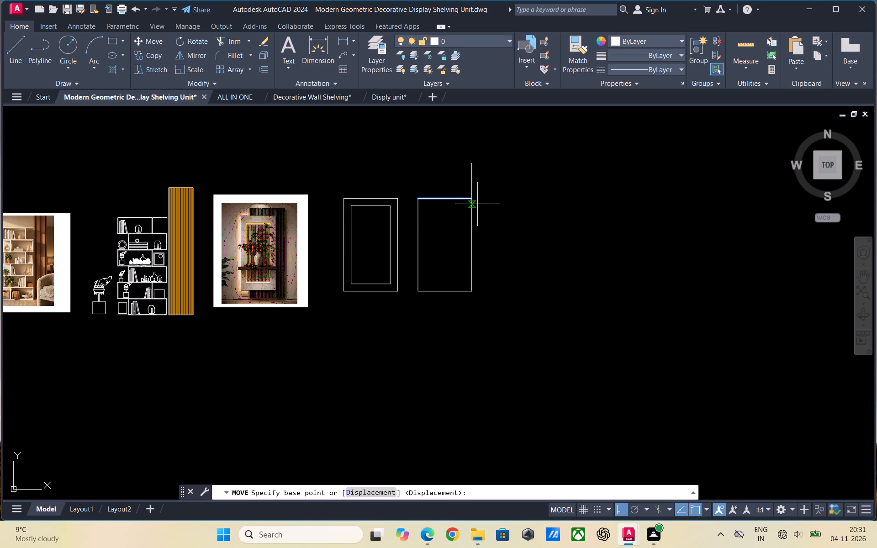
pyautogui.click(473, 200)
pyautogui.click(470, 162)
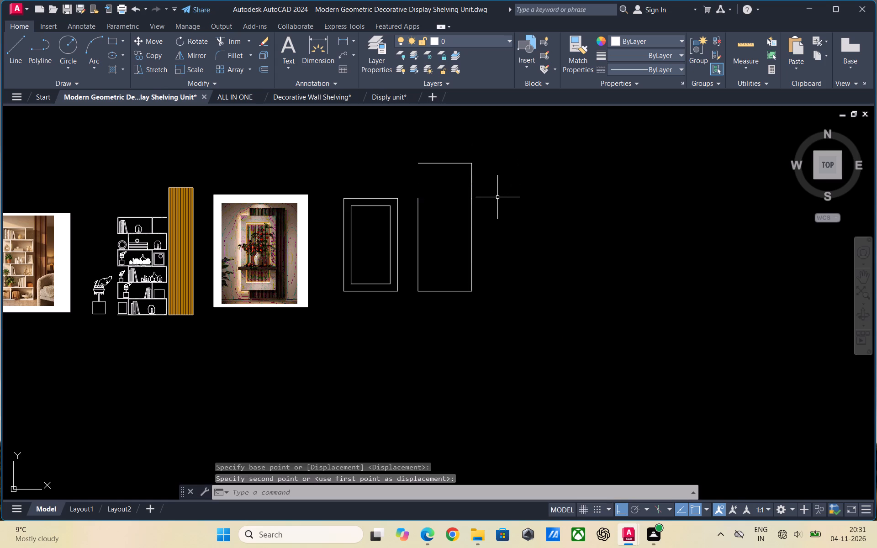
pyautogui.press('Escape')
pyautogui.press('Escape')
# Extend the rectangle's left edge up to the raised top edge.
pyautogui.write('ex')
pyautogui.press('space')
pyautogui.press('space')
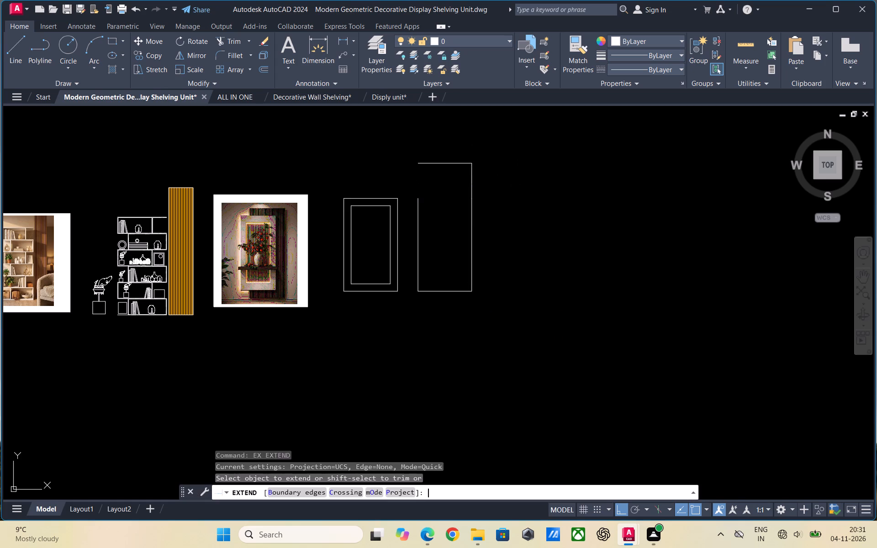
pyautogui.click(419, 212)
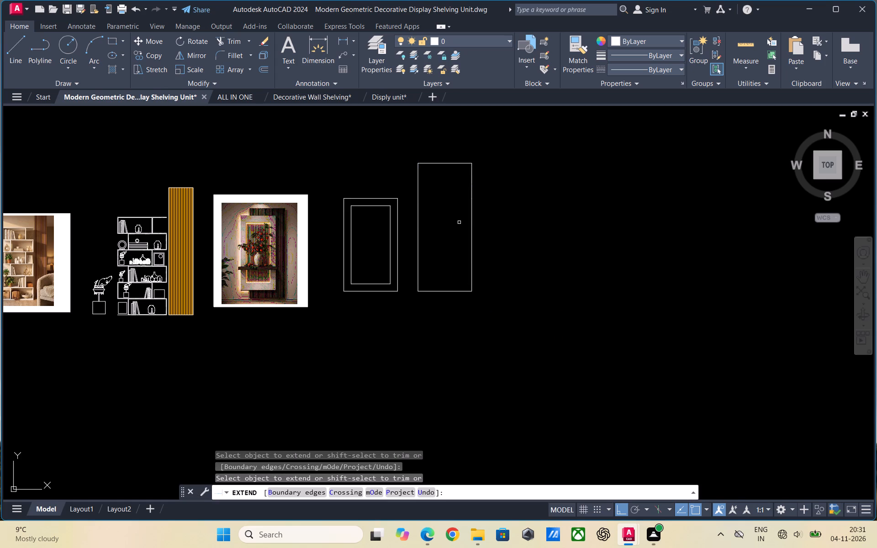
pyautogui.press('Escape')
pyautogui.click(445, 163)
pyautogui.press('Escape')
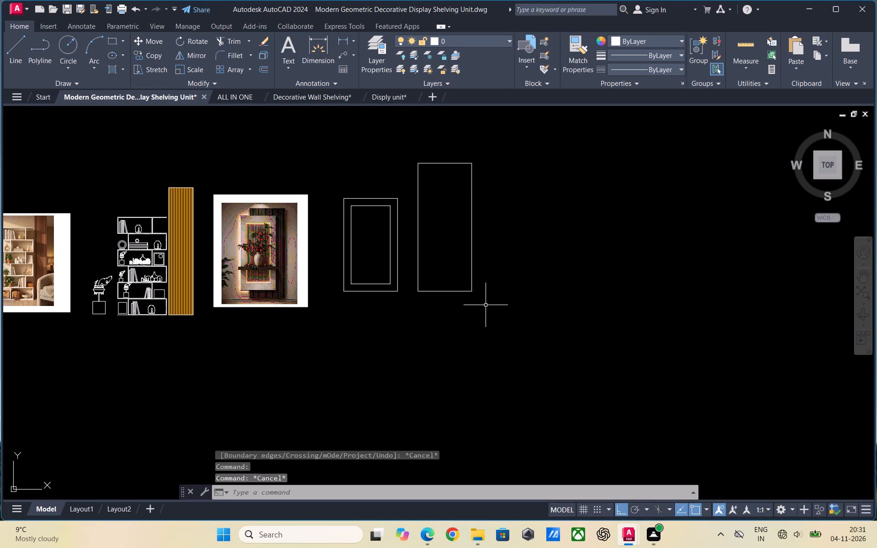
# Move the rectangle's bottom edge straight down, below the lower ends of its side edges.
pyautogui.click(449, 292)
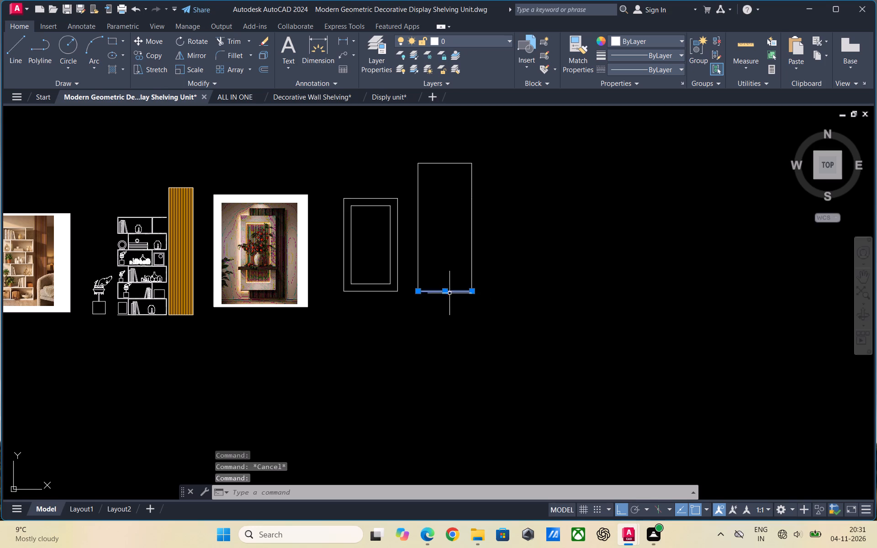
pyautogui.press('Escape')
pyautogui.press('Escape')
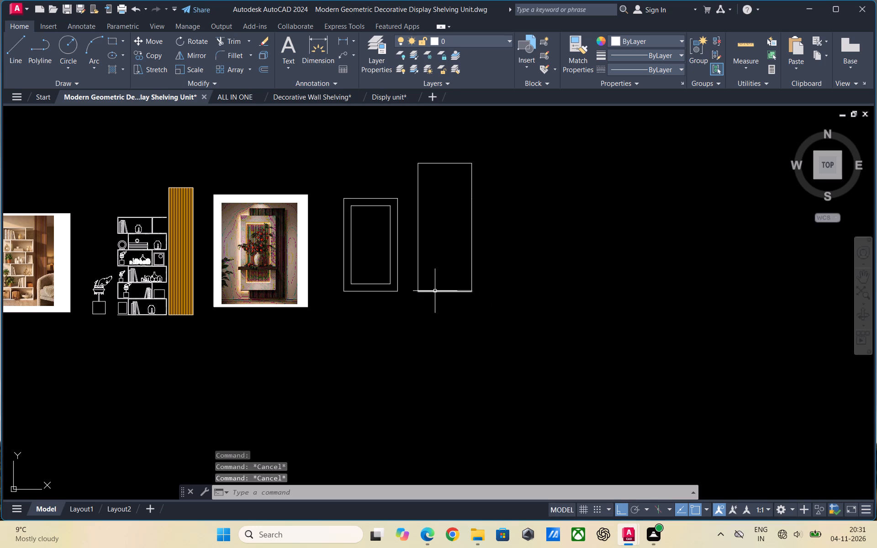
pyautogui.click(435, 291)
pyautogui.rightClick(448, 329)
pyautogui.click(470, 136)
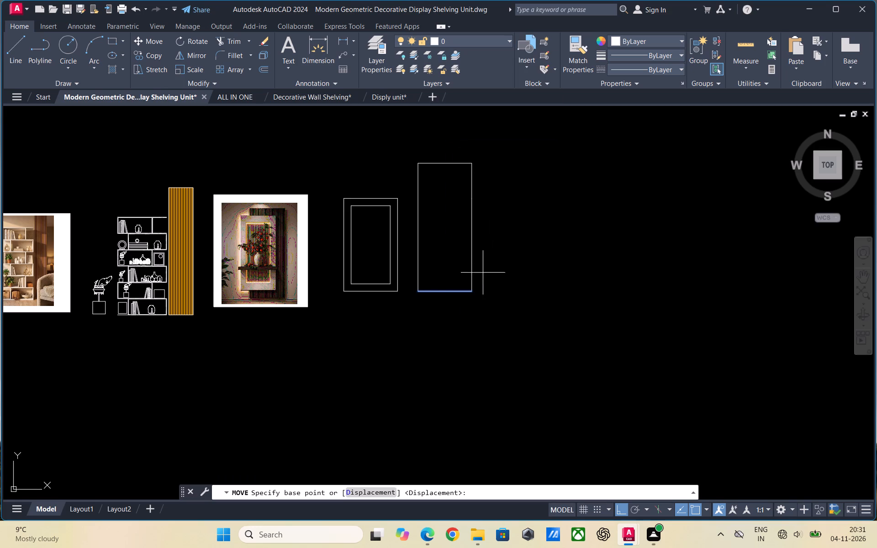
pyautogui.click(473, 290)
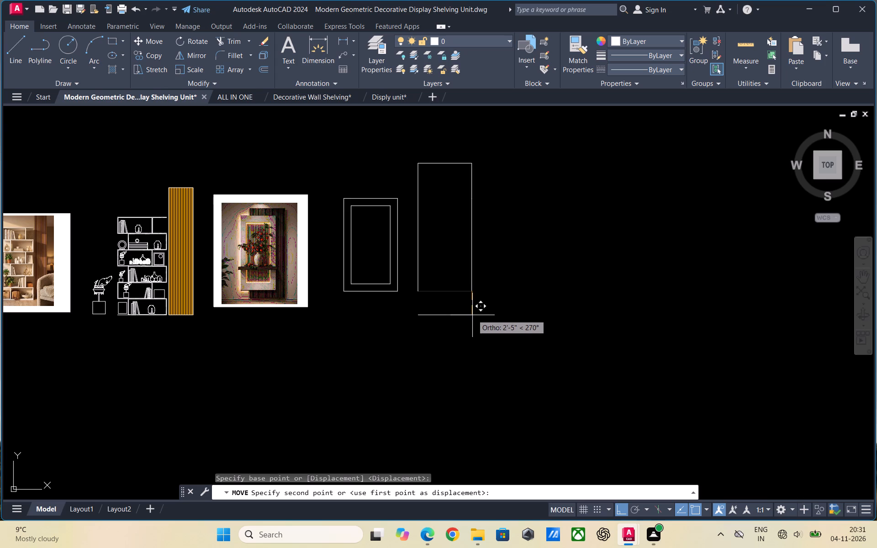
pyautogui.click(472, 321)
pyautogui.press('Escape')
pyautogui.press('Escape')
# Extend the rectangle's right and left edges down to the lowered bottom edge.
pyautogui.press('e')
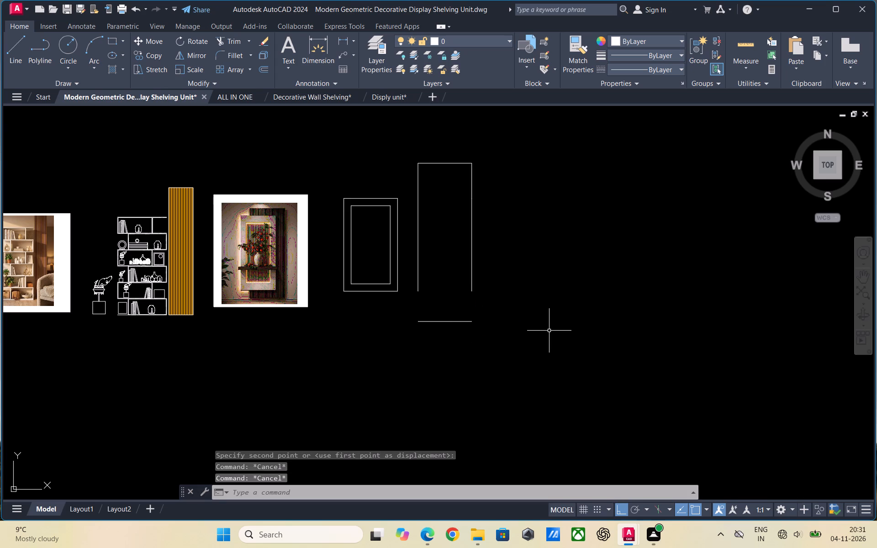
pyautogui.write('x')
pyautogui.press('space')
pyautogui.press('space')
pyautogui.click(472, 283)
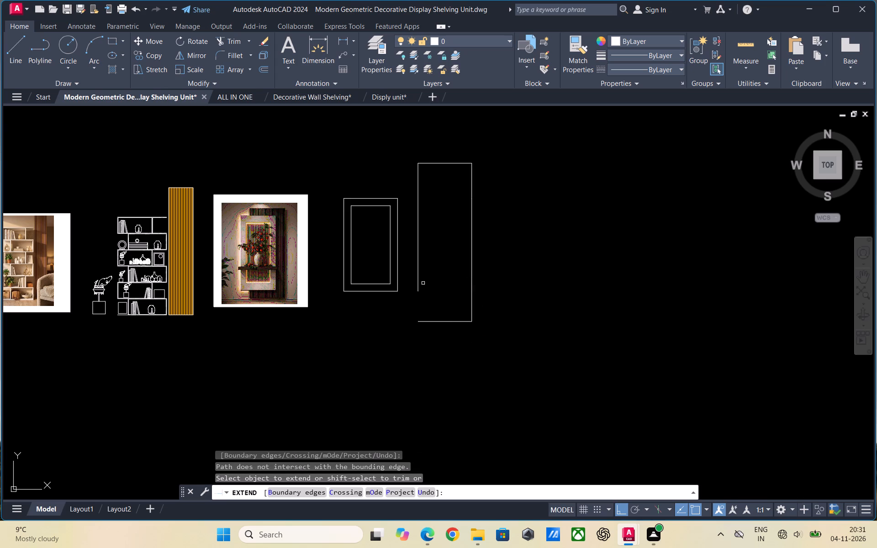
pyautogui.click(418, 282)
pyautogui.press('Escape')
pyautogui.press('Escape')
pyautogui.press('Escape')
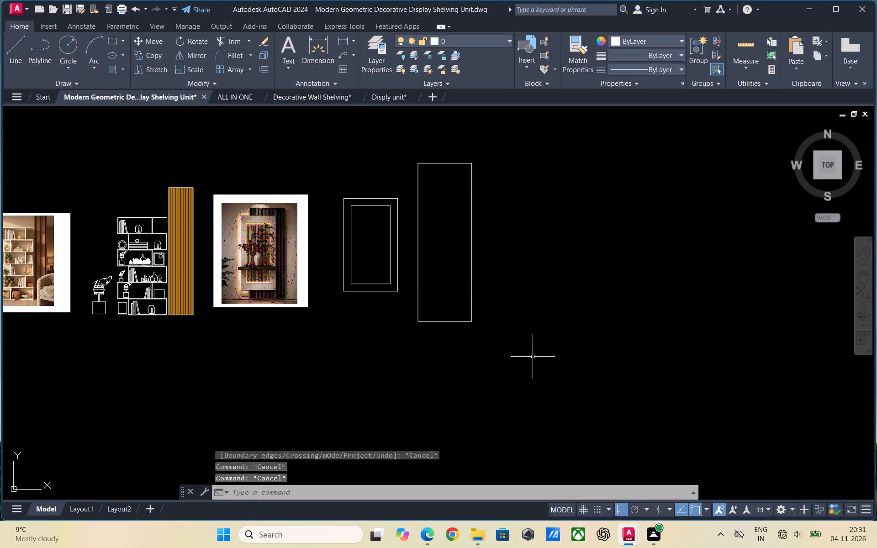
# Join all lines of the tall rectangle into one polyline.
pyautogui.click(532, 357)
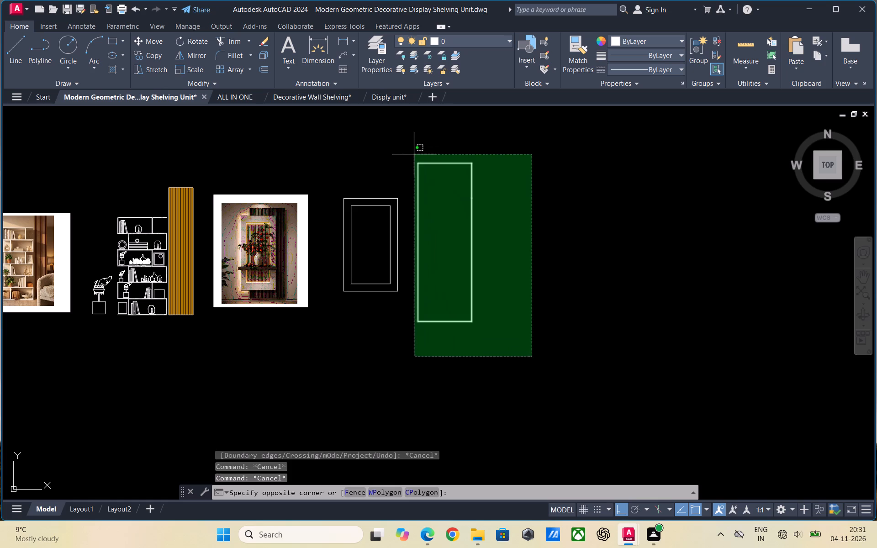
pyautogui.click(414, 154)
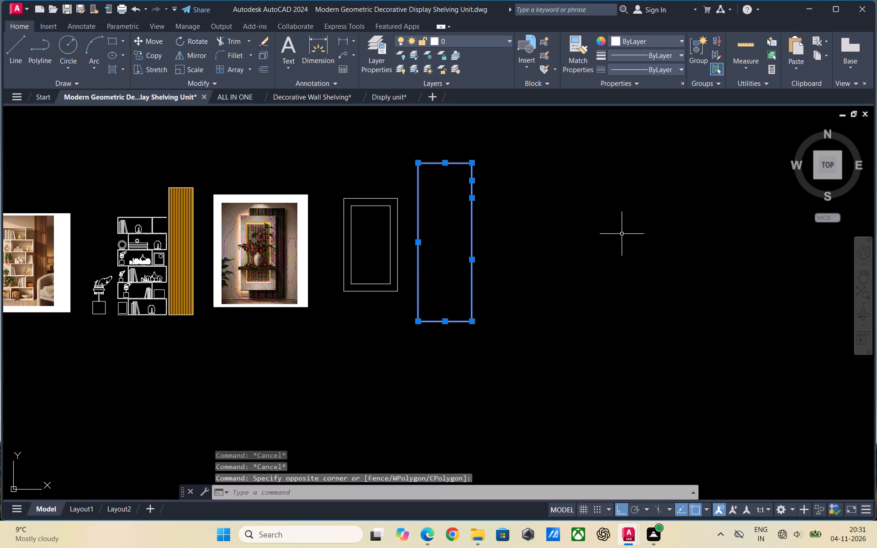
pyautogui.press('j')
pyautogui.press('Return')
pyautogui.press('Escape')
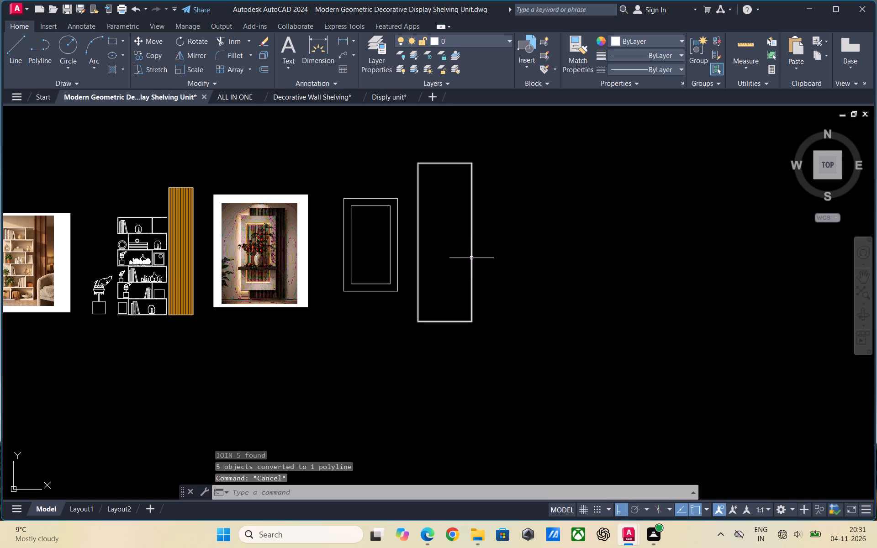
# Move the tall rectangle about 6'-0" left so that it overlaps the framed panel outline.
pyautogui.click(471, 258)
pyautogui.rightClick(508, 303)
pyautogui.click(542, 109)
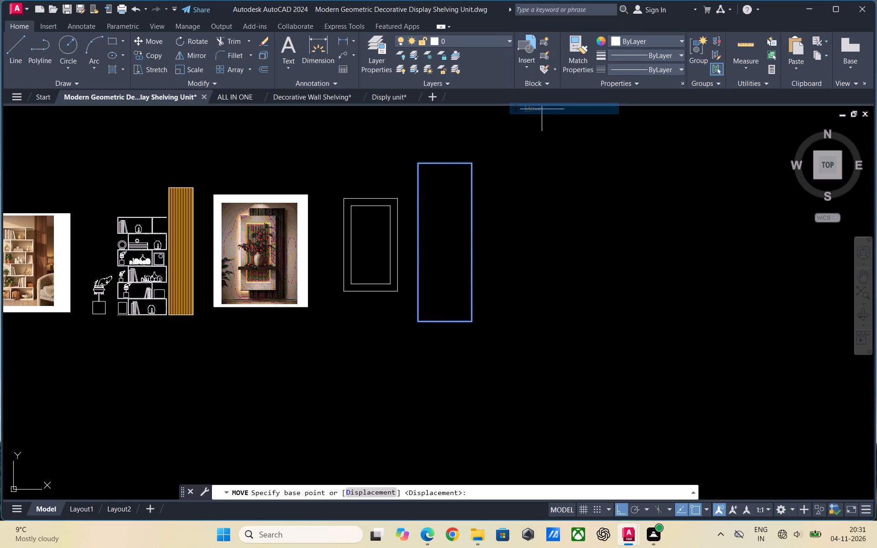
pyautogui.click(420, 165)
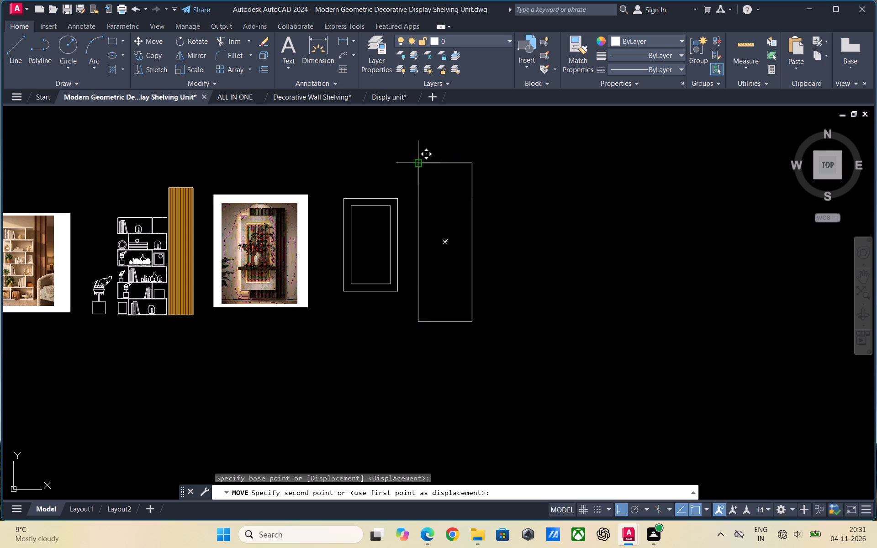
pyautogui.click(359, 165)
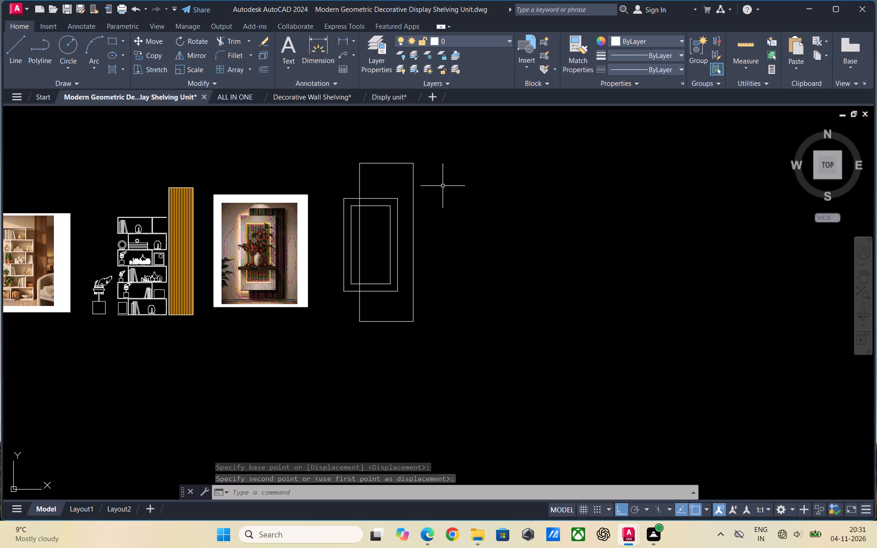
# Explode the tall rectangle overlapping the framed panel into separate lines.
pyautogui.click(384, 163)
pyautogui.write('explode')
pyautogui.press('Return')
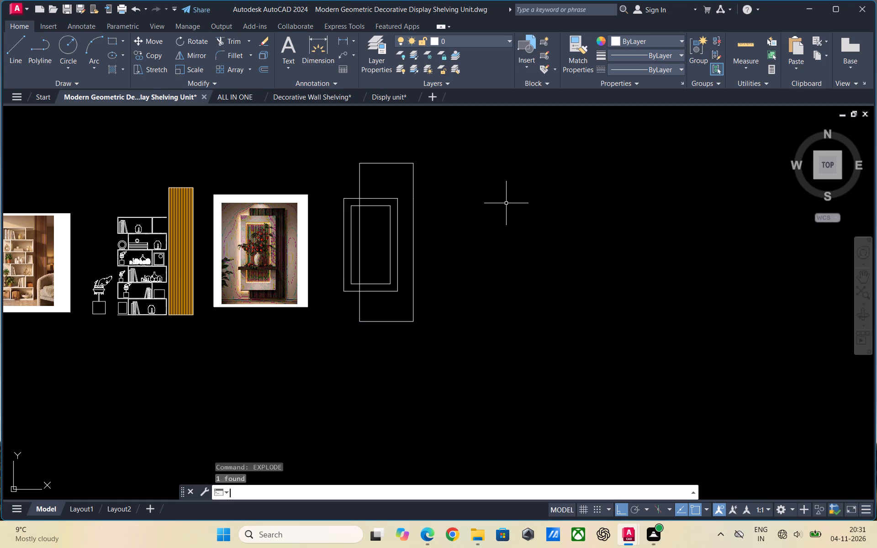
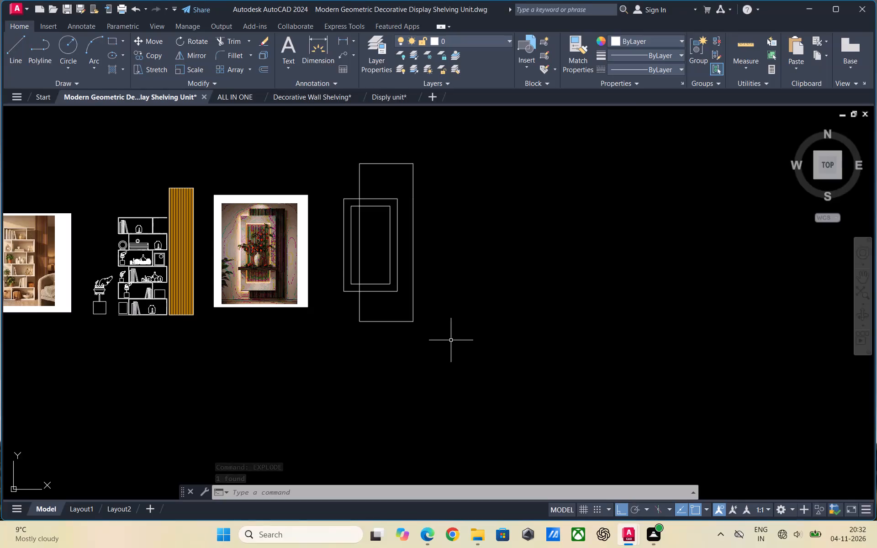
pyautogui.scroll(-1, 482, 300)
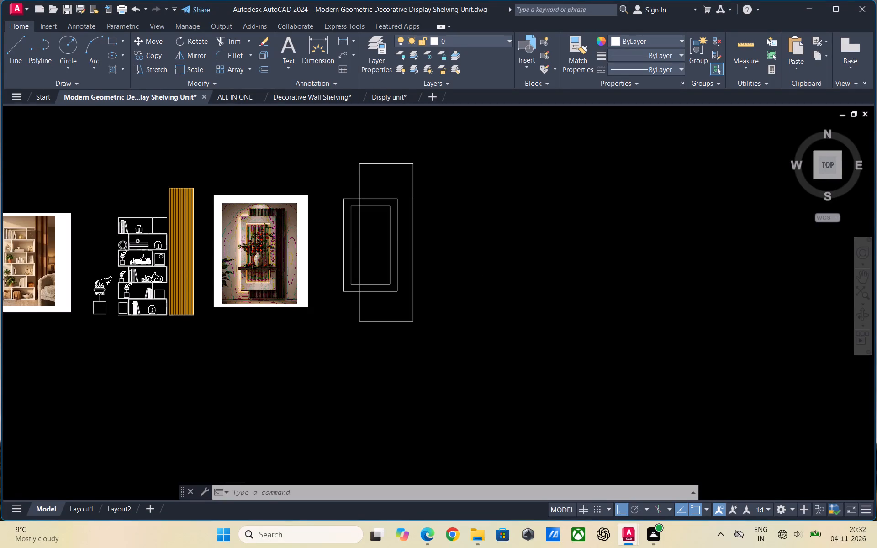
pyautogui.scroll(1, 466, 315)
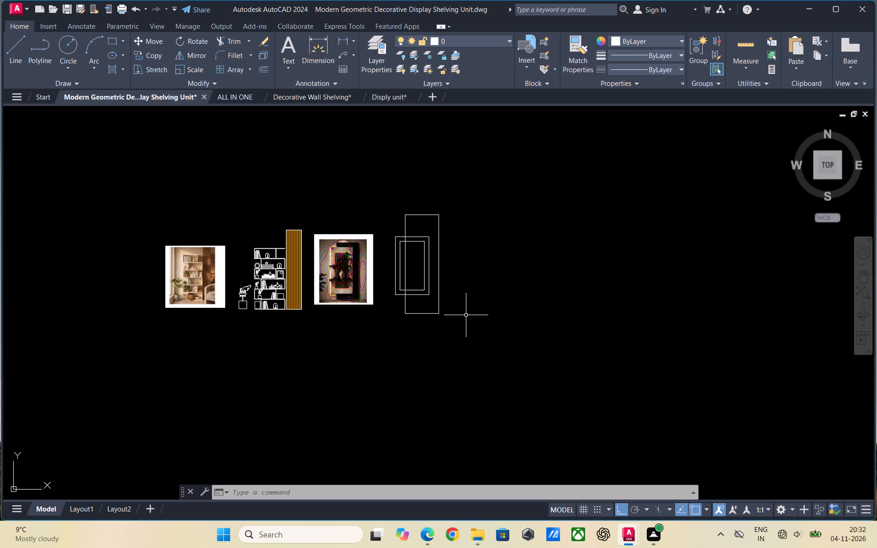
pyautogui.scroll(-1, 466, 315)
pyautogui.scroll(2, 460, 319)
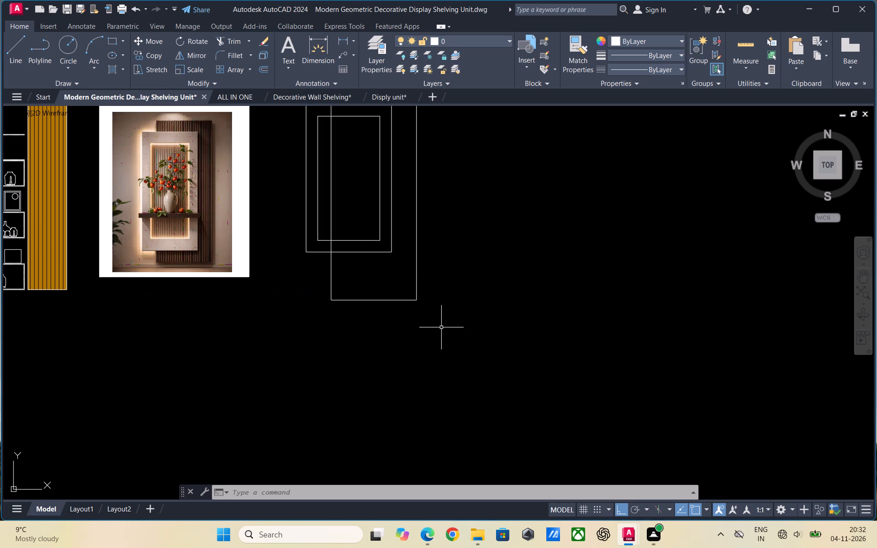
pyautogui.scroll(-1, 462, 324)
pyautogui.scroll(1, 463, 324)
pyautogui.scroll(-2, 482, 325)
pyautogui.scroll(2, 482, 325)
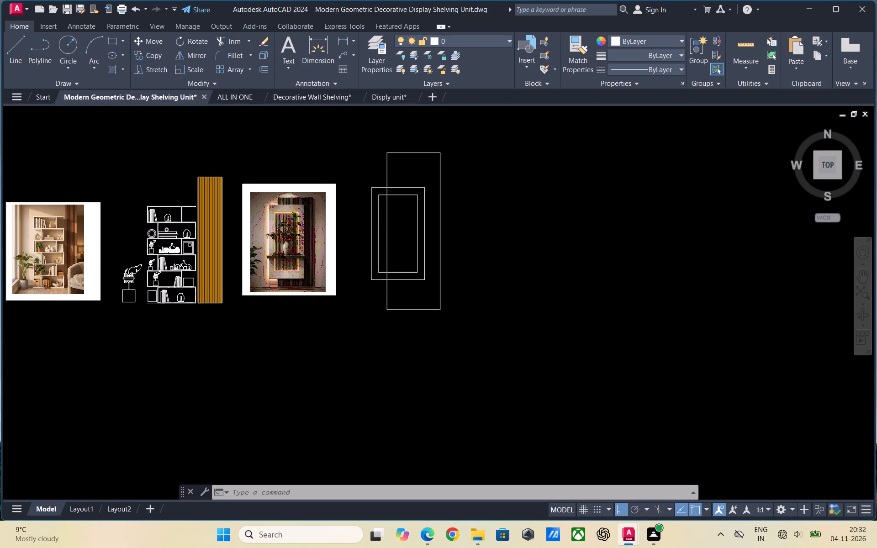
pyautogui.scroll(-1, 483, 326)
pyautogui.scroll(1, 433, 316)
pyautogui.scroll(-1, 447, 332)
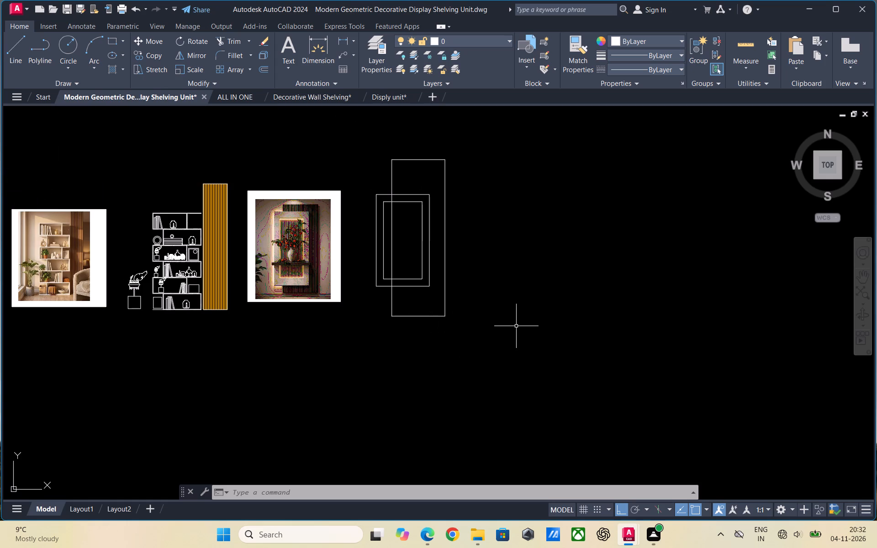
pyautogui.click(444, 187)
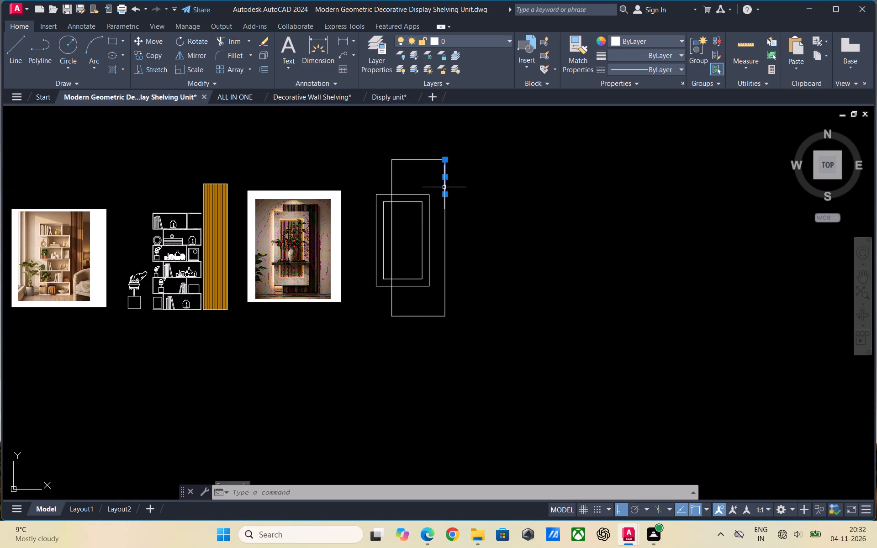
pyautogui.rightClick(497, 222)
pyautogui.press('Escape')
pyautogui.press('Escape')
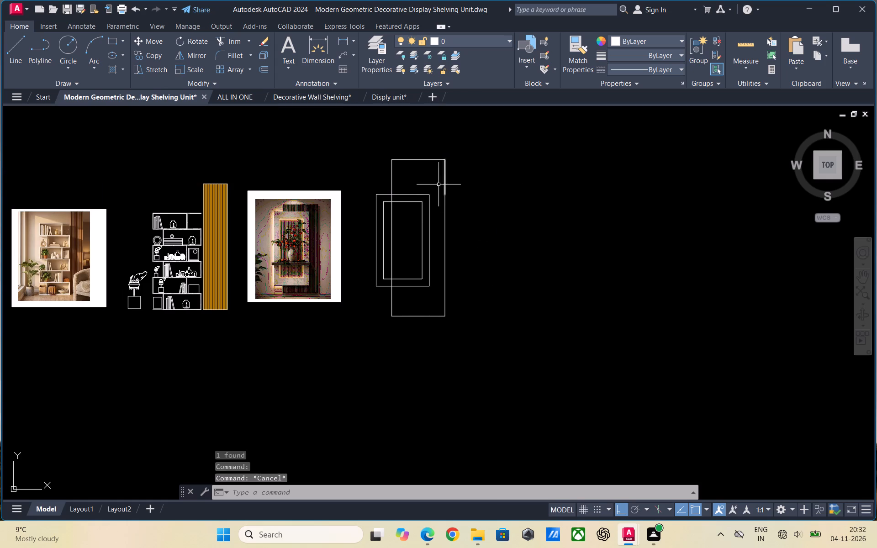
# Join the two collinear segments of the tall rectangle's right edge into one line.
pyautogui.click(445, 186)
pyautogui.click(444, 237)
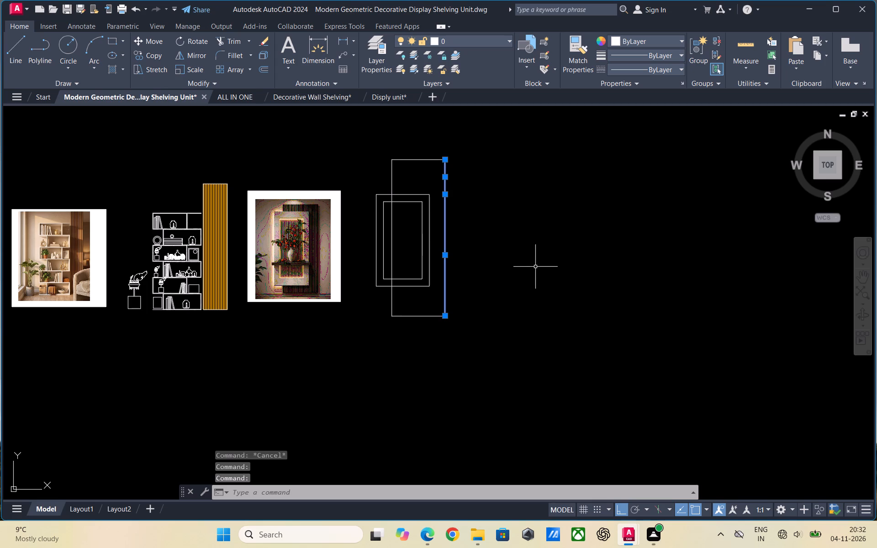
pyautogui.press('j')
pyautogui.press('Return')
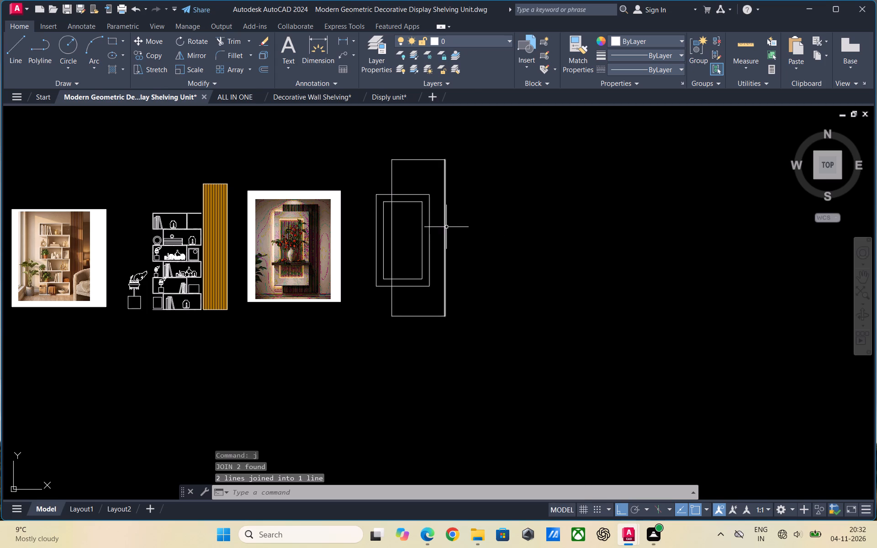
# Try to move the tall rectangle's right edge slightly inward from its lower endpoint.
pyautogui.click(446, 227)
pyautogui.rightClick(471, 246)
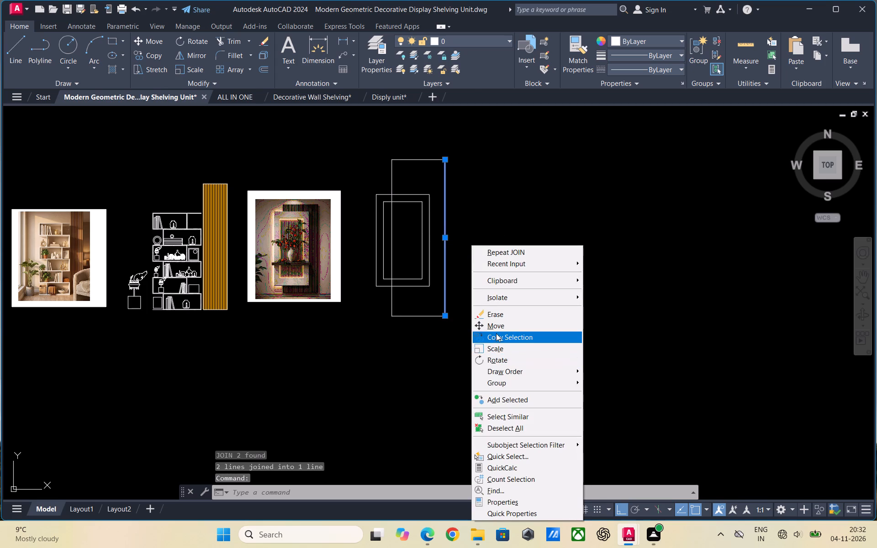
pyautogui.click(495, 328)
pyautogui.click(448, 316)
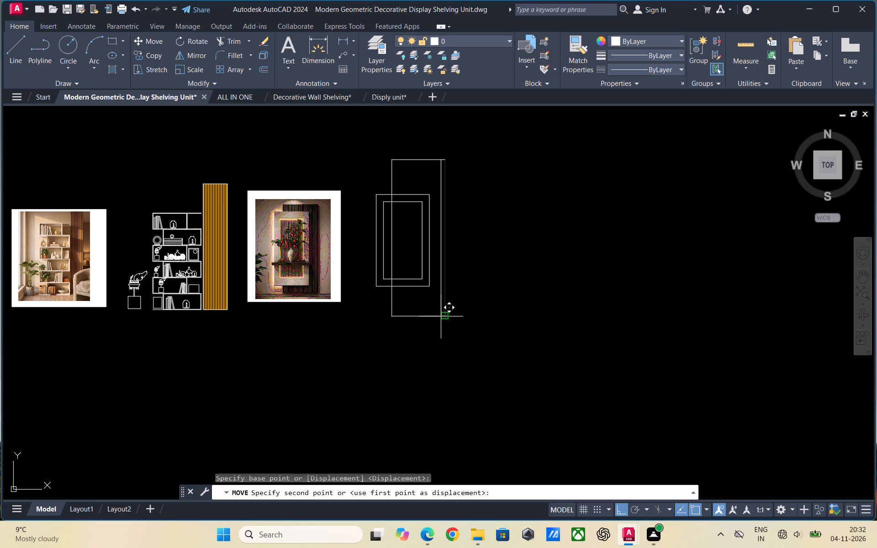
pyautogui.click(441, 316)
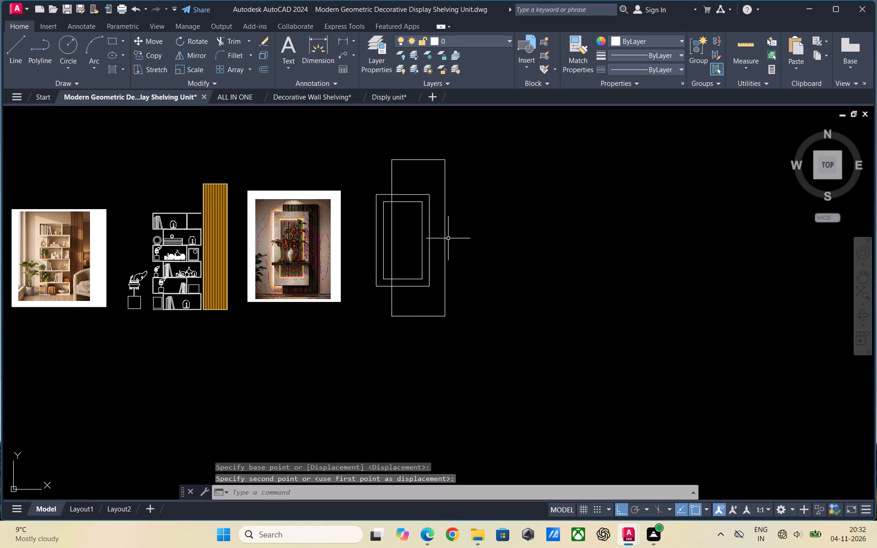
# Move the tall rectangle's right edge slightly inward along its top edge, using its upper endpoint as base point.
pyautogui.click(445, 235)
pyautogui.rightClick(497, 260)
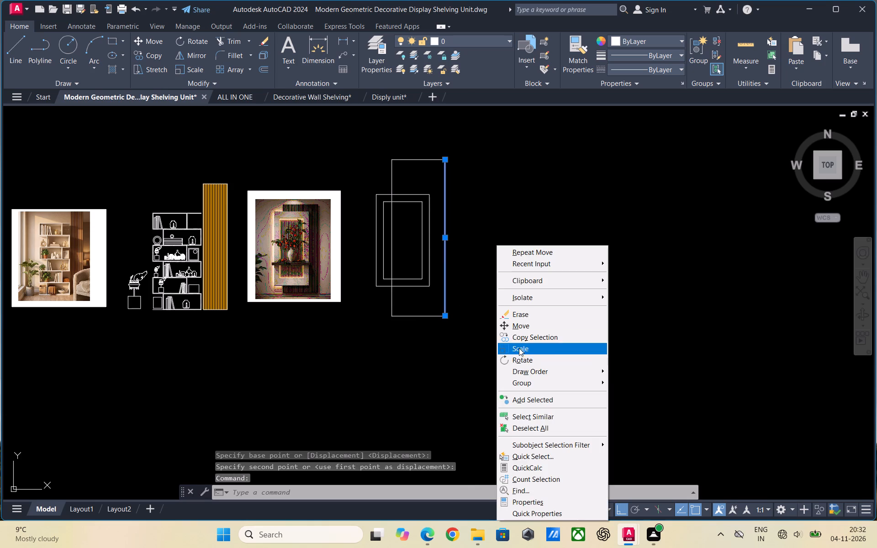
pyautogui.click(516, 328)
pyautogui.scroll(2, 439, 116)
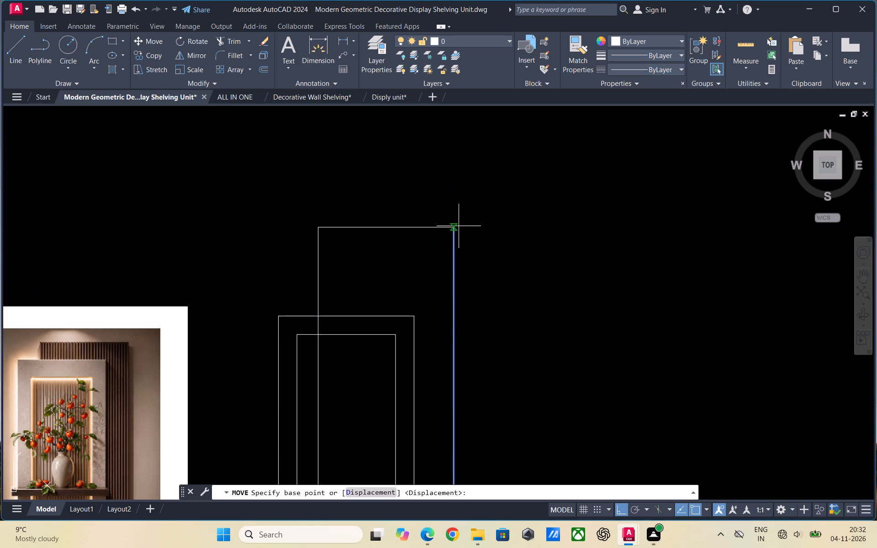
pyautogui.click(456, 227)
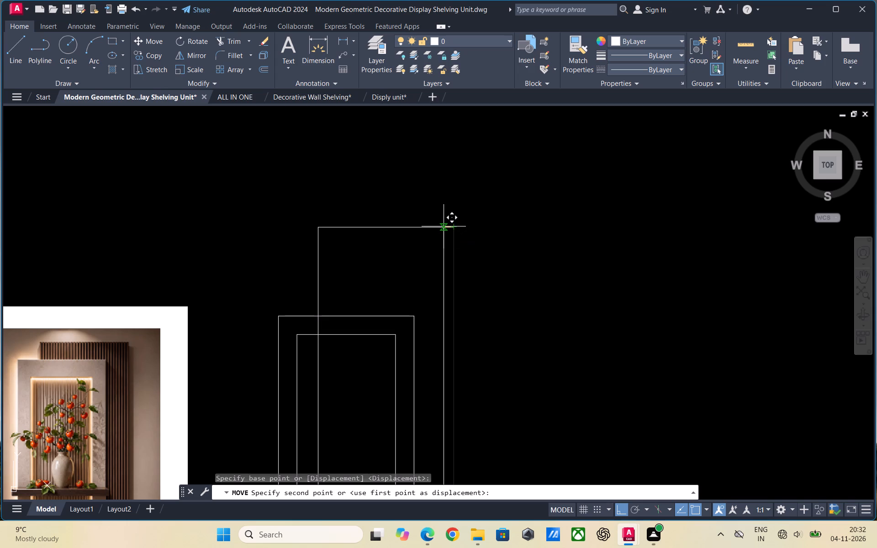
pyautogui.scroll(2, 442, 226)
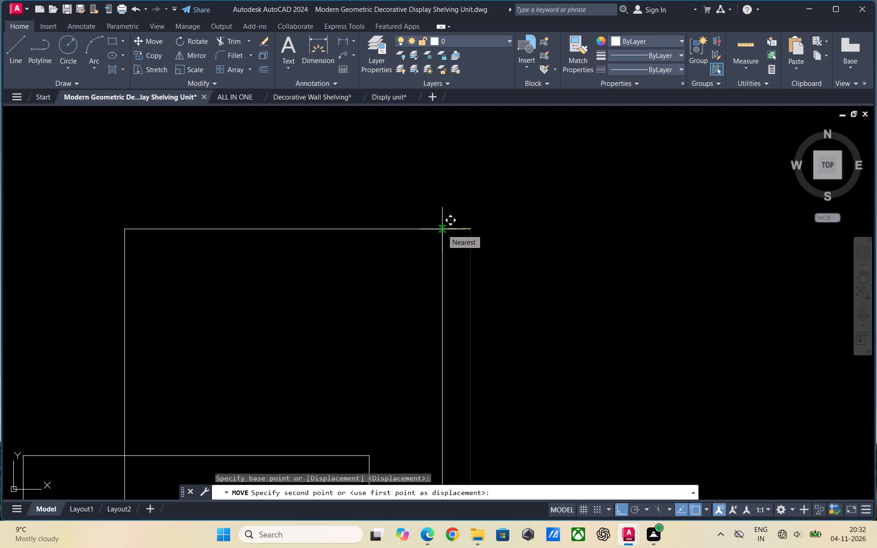
pyautogui.click(442, 229)
pyautogui.scroll(-2, 407, 195)
pyautogui.scroll(-2, 417, 158)
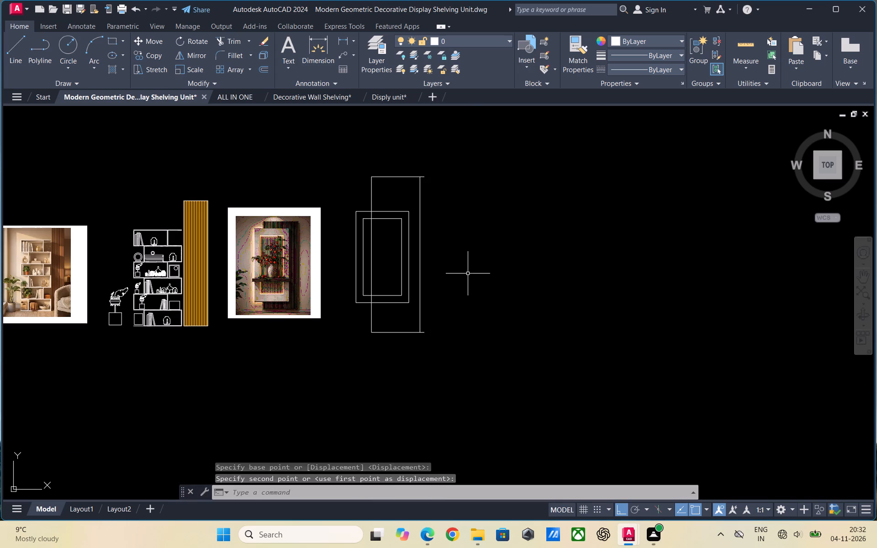
pyautogui.press('Escape')
pyautogui.press('Escape')
# Fillet the tall rectangle's top-right and bottom-right corners at zero radius to trim the overhanging top and bottom edges.
pyautogui.press('f')
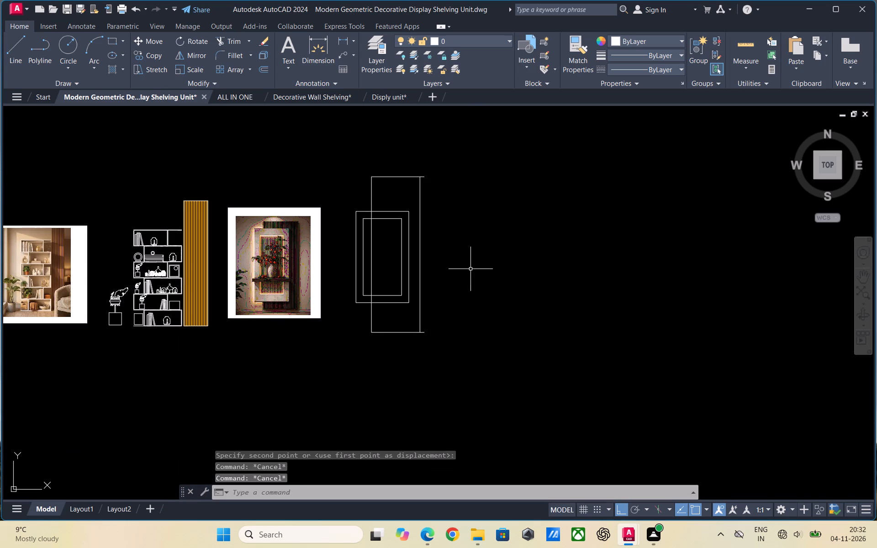
pyautogui.press('Return')
pyautogui.click(413, 178)
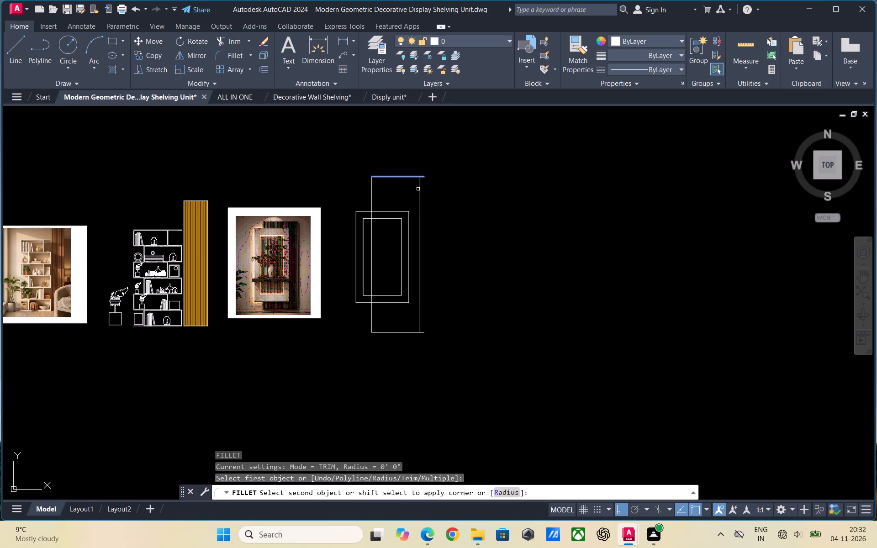
pyautogui.click(420, 191)
pyautogui.press('space')
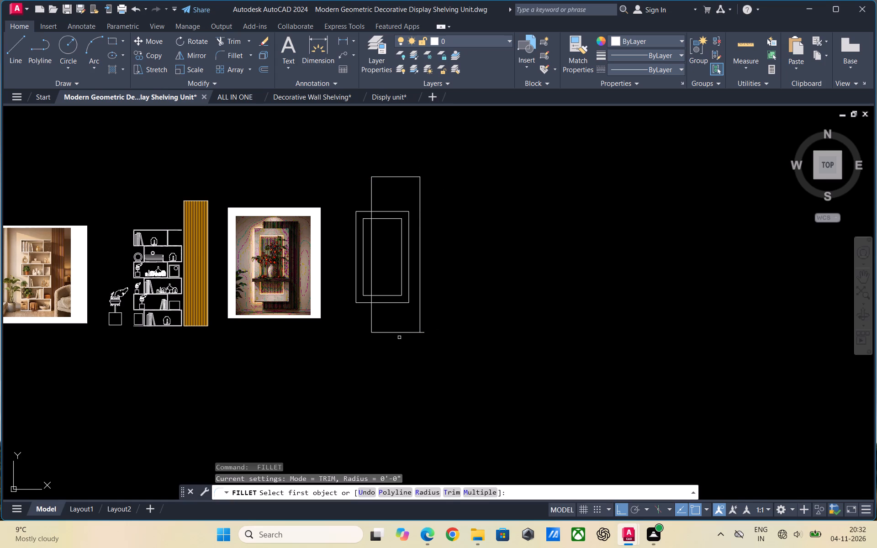
pyautogui.click(400, 333)
pyautogui.click(419, 321)
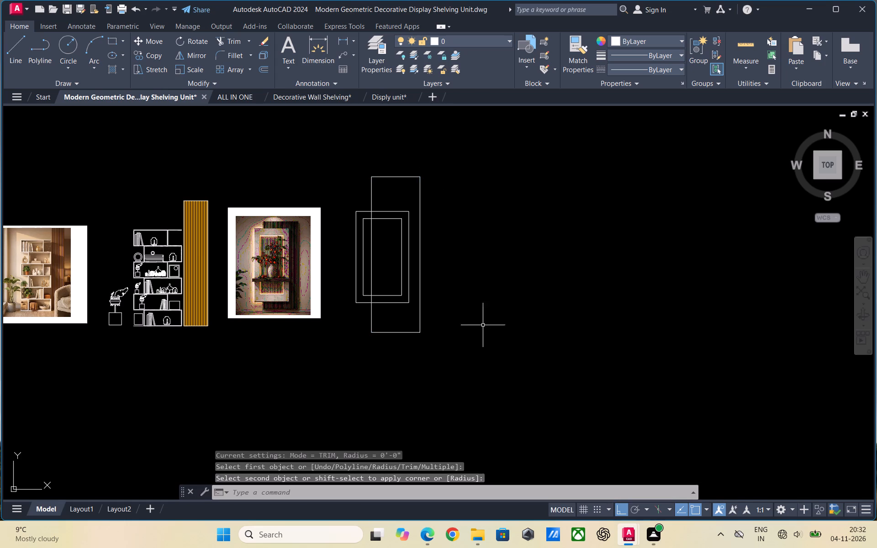
pyautogui.press('Escape')
# Save the drawing.
pyautogui.hotkey('ctrl', 's')
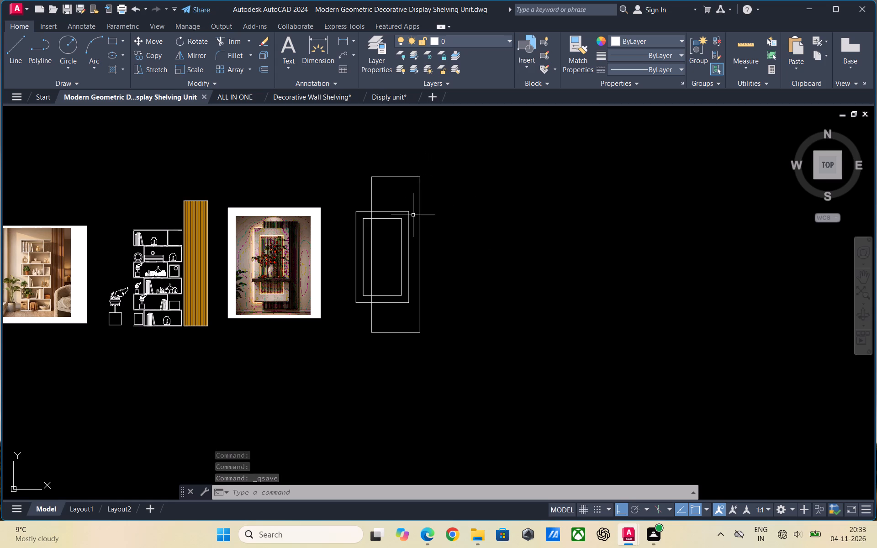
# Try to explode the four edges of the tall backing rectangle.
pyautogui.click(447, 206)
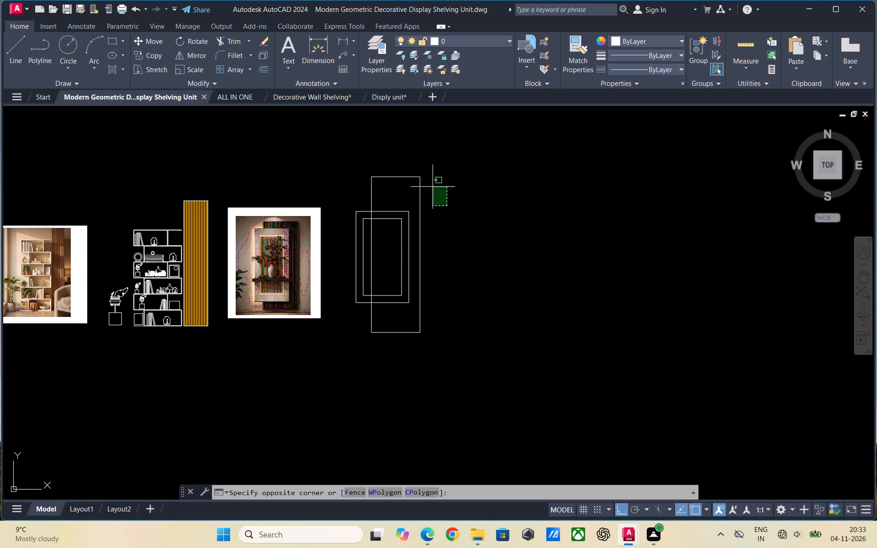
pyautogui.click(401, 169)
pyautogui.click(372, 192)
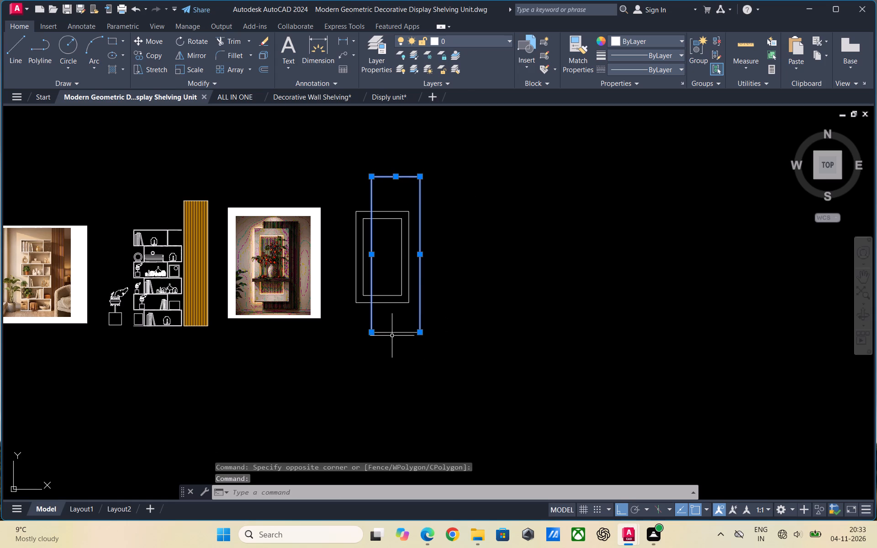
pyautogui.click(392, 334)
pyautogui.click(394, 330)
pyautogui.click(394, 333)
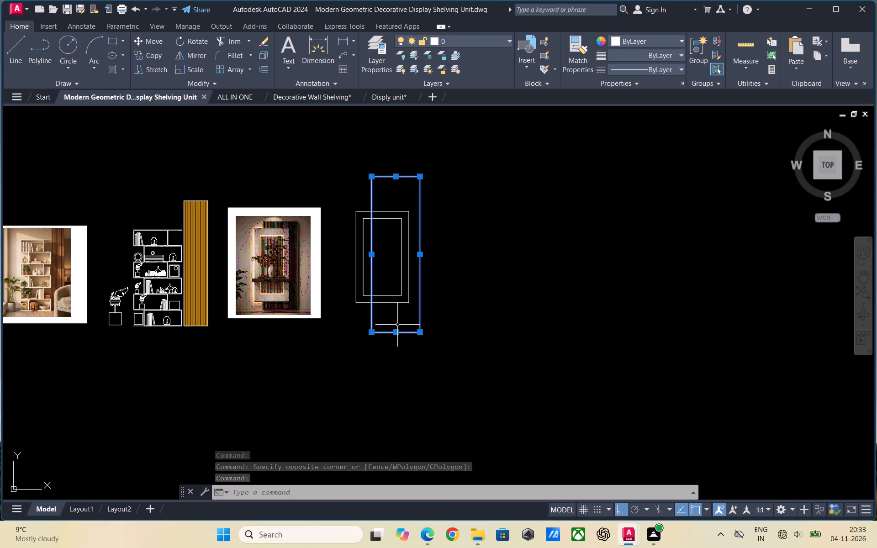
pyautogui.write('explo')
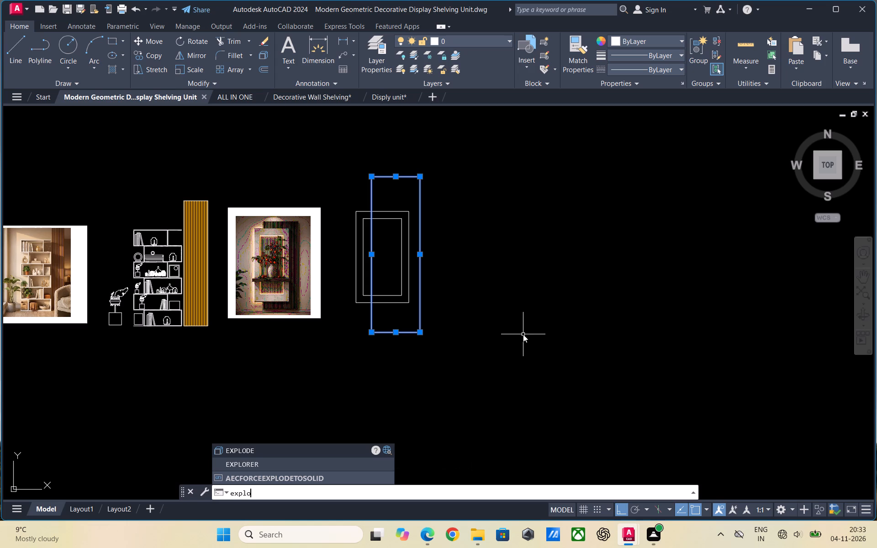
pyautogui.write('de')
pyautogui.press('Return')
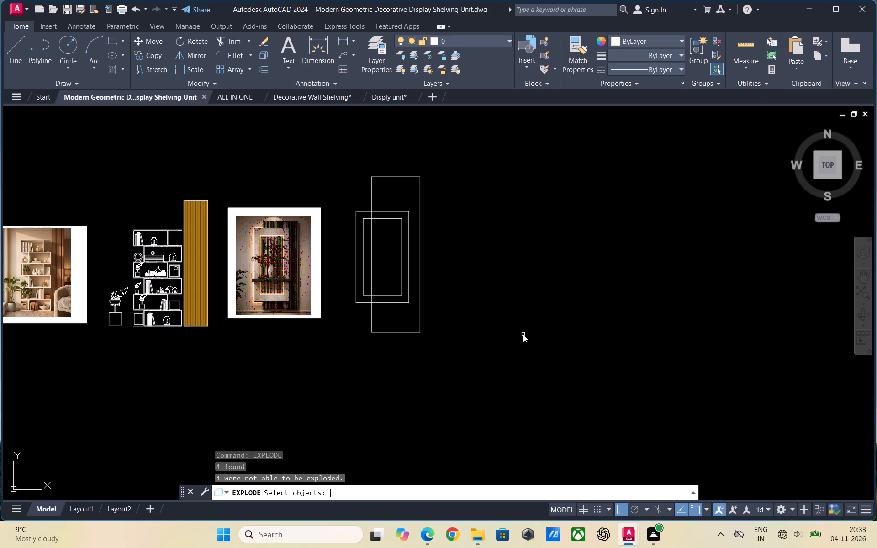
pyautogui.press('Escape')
# Join the four edges of the narrowed tall rectangle into one polyline.
pyautogui.click(412, 176)
pyautogui.click(419, 189)
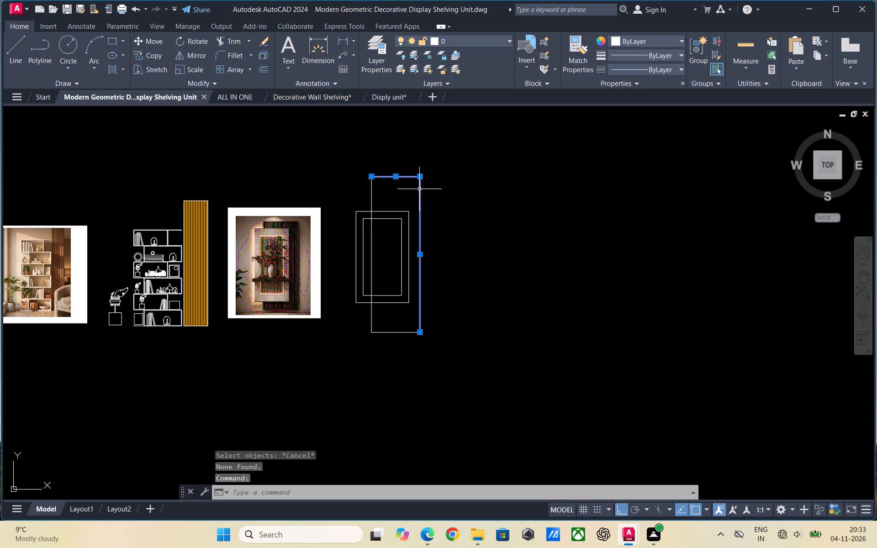
pyautogui.click(372, 191)
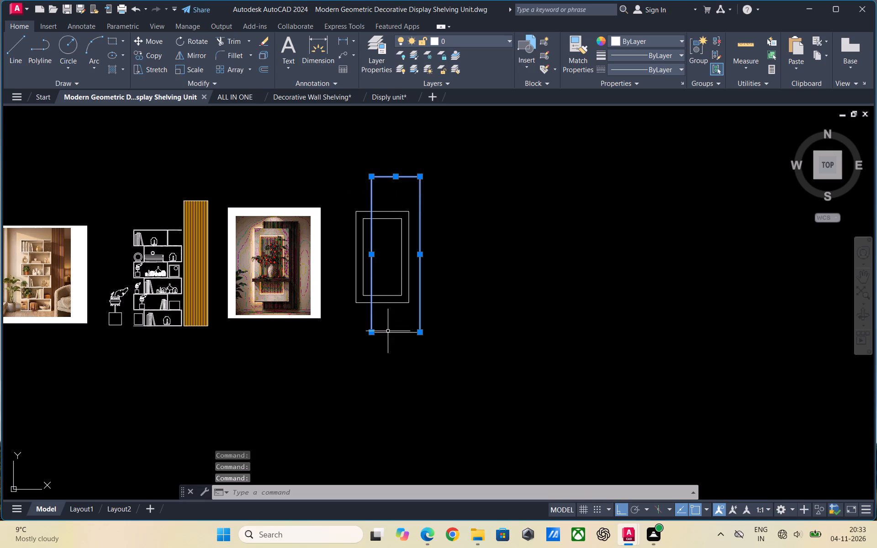
pyautogui.click(388, 331)
pyautogui.press('j')
pyautogui.press('Return')
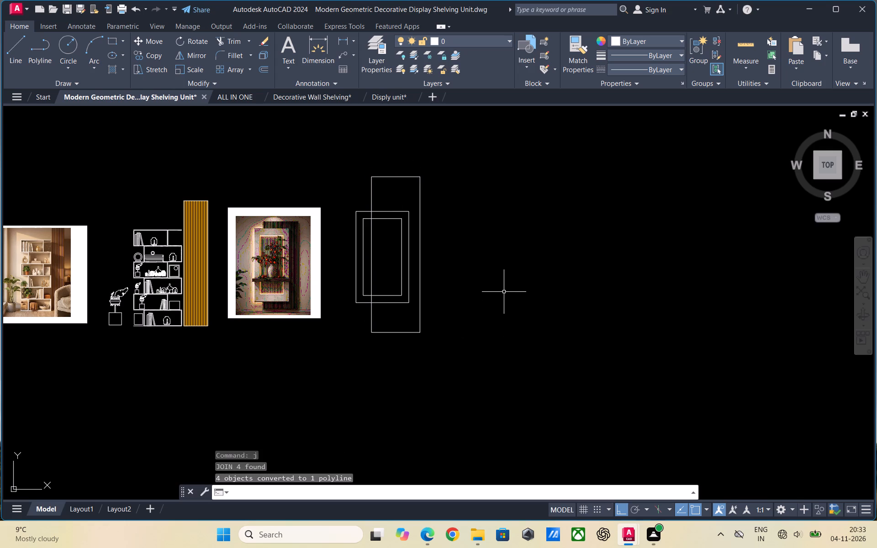
pyautogui.press('Escape')
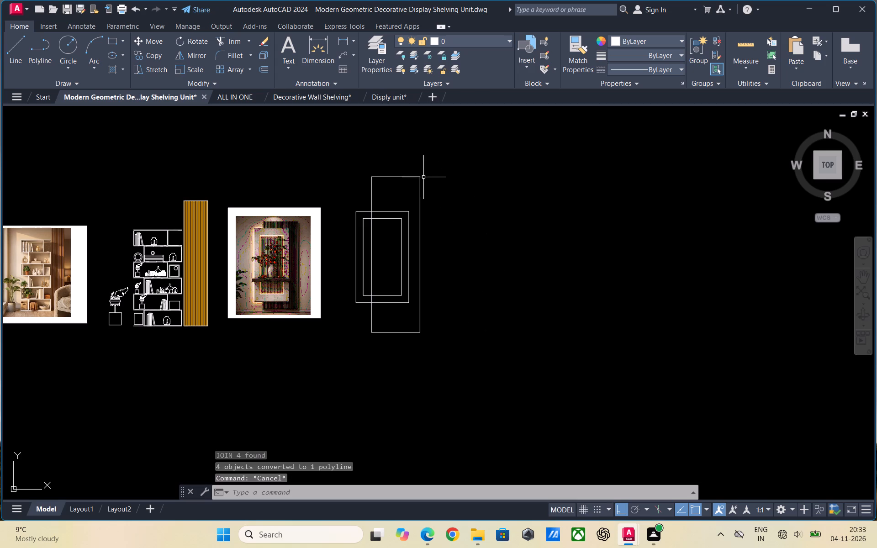
pyautogui.press('Escape')
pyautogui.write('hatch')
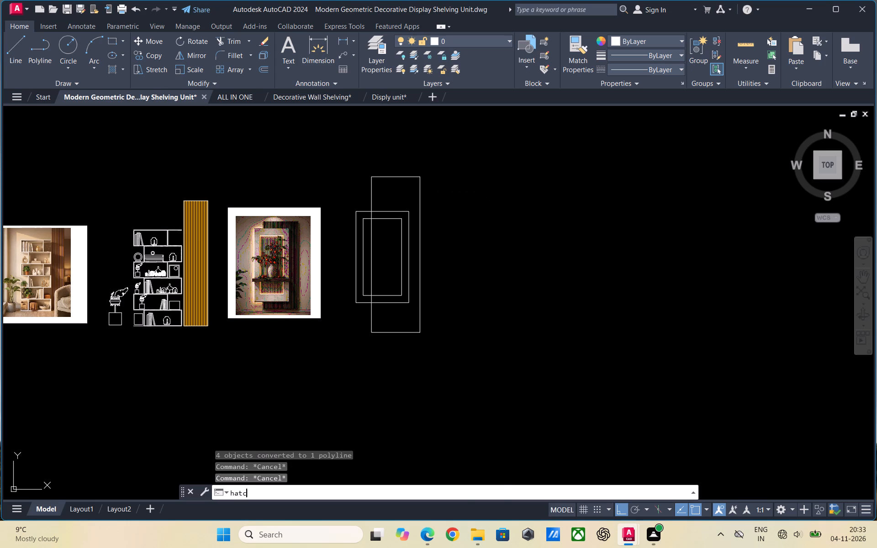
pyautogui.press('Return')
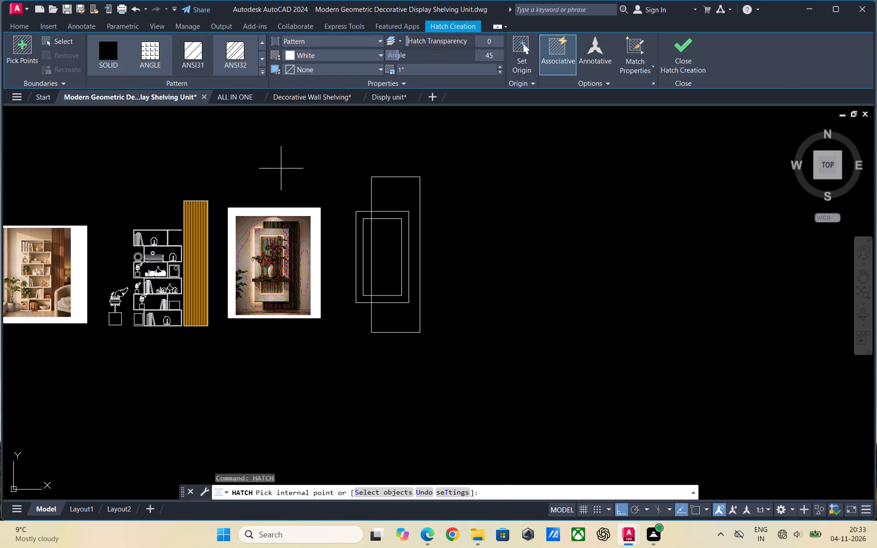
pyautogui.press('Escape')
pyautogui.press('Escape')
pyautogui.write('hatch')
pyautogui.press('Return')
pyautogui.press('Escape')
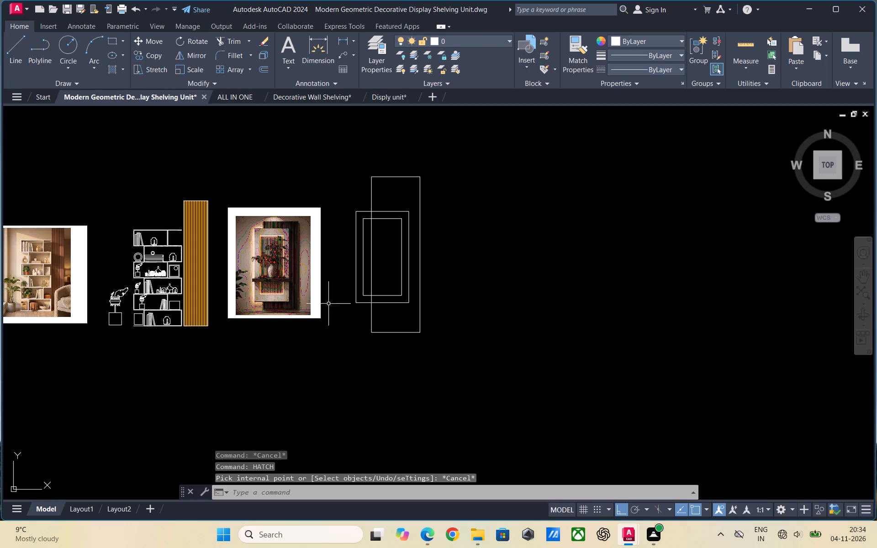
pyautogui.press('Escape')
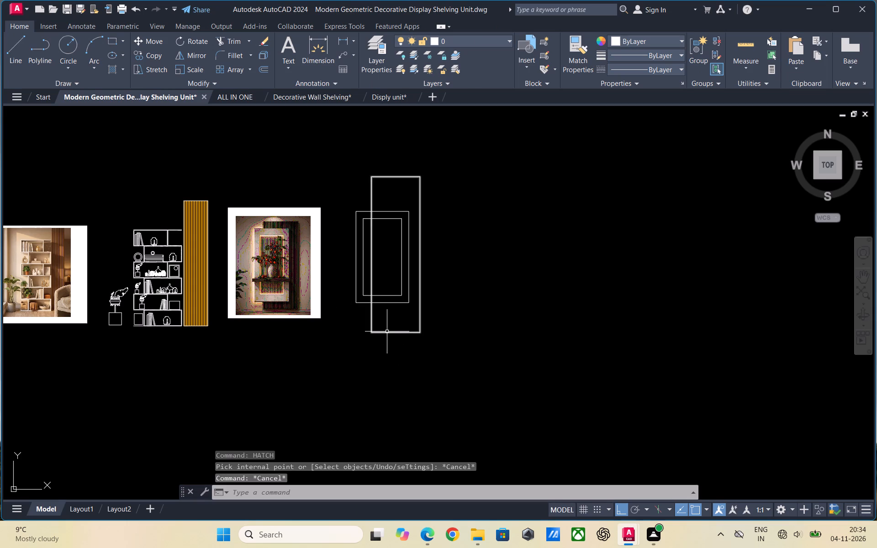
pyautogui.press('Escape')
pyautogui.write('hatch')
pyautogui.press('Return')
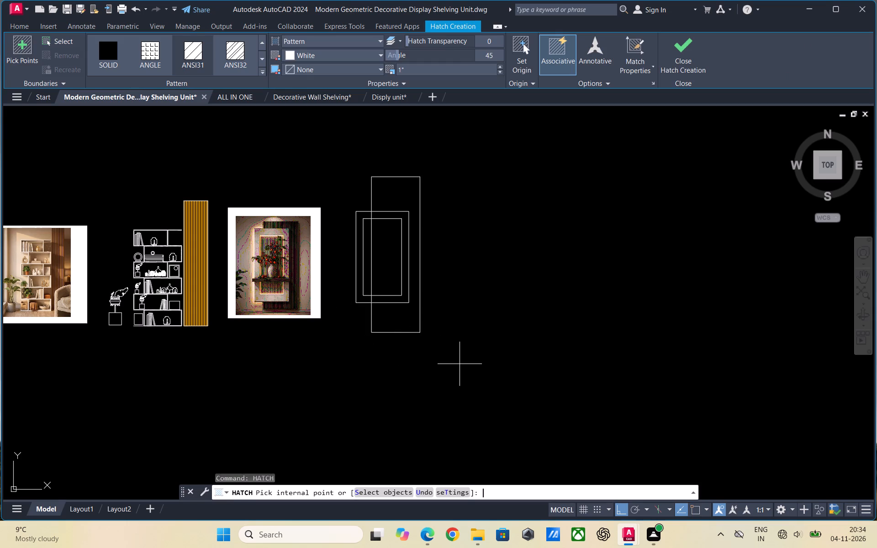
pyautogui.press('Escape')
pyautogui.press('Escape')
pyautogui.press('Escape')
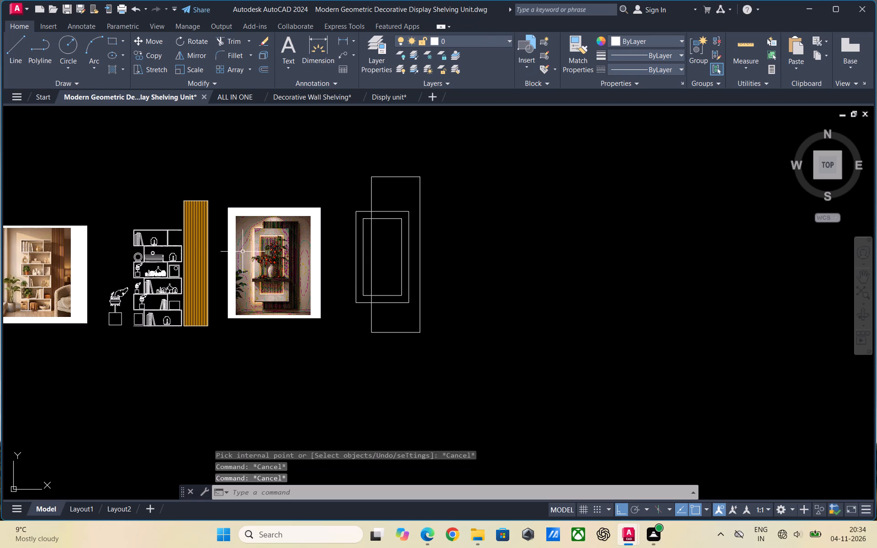
# Hatch the tall backing rectangle outside the frame and within the inner frame opening with white vertical lines at scale 1.
pyautogui.click(195, 247)
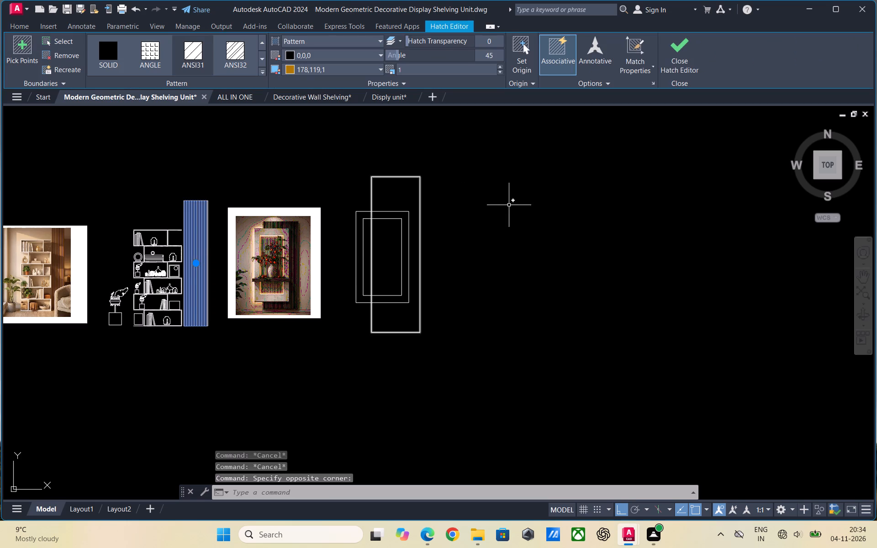
pyautogui.press('Escape')
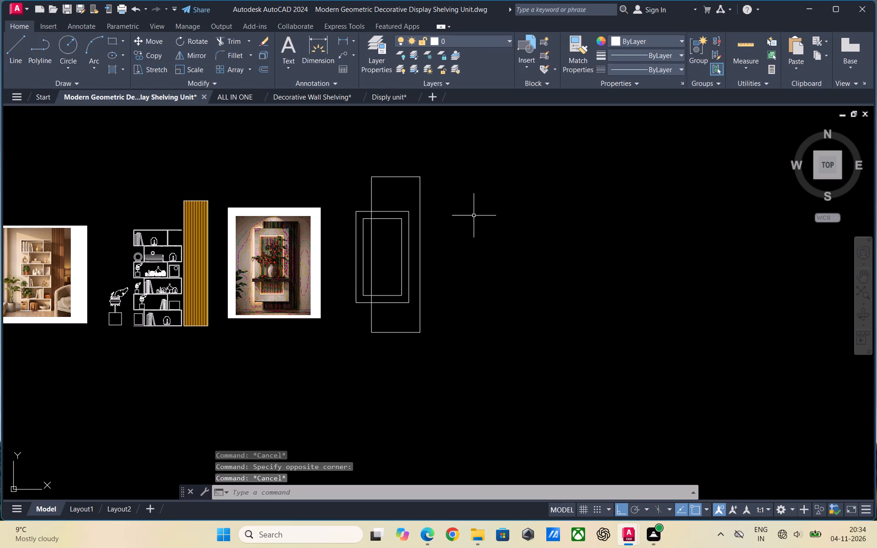
pyautogui.press('Escape')
pyautogui.write('hatch')
pyautogui.press('Return')
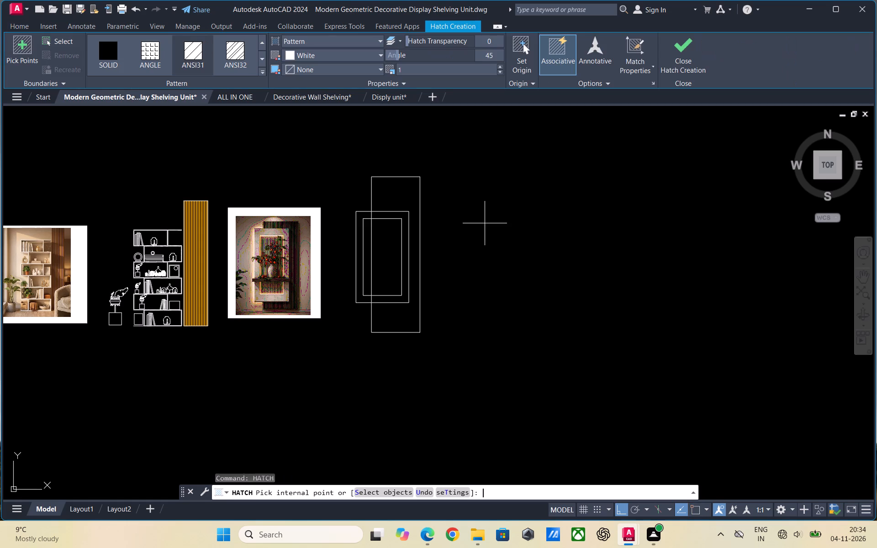
pyautogui.click(411, 188)
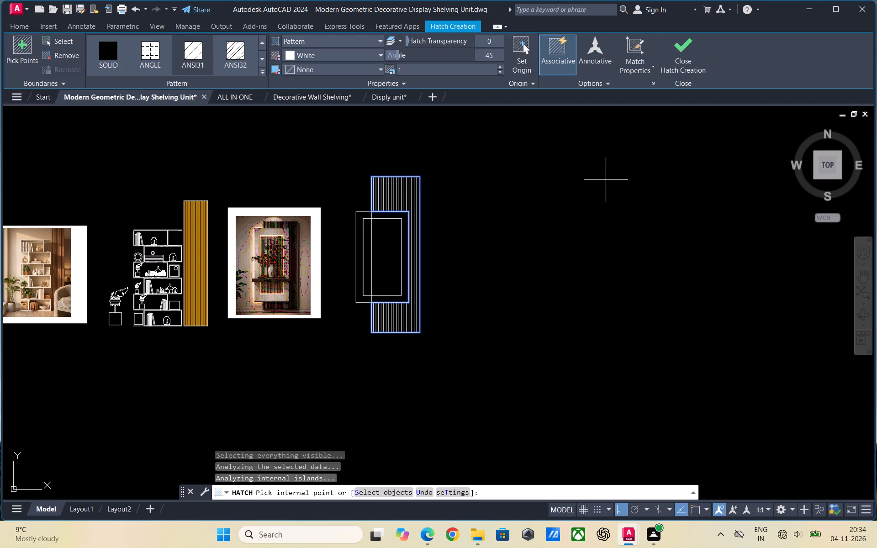
pyautogui.click(390, 234)
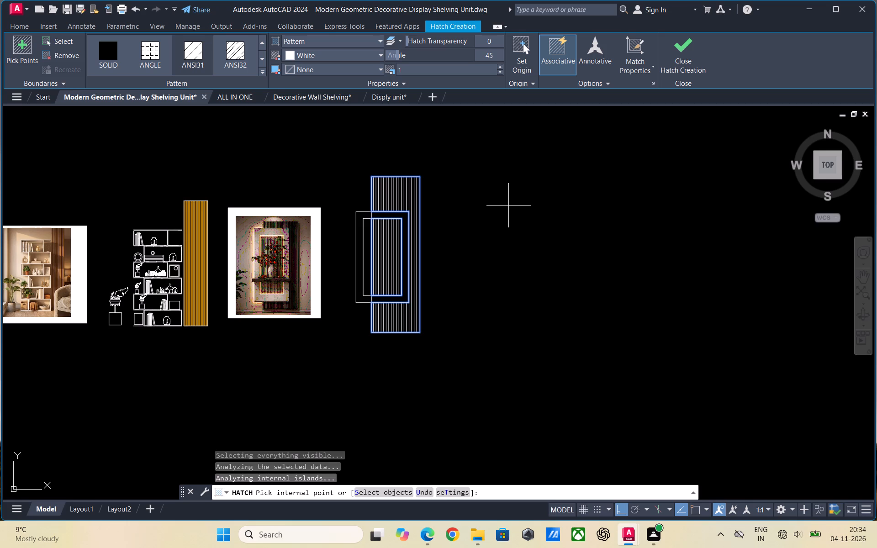
pyautogui.press('Escape')
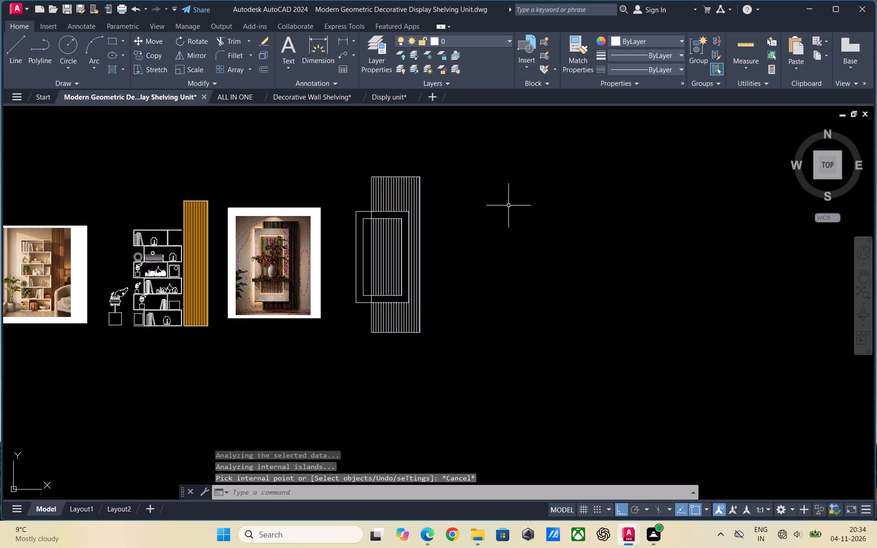
# Explode the tall backing rectangle's outline polyline.
pyautogui.scroll(3, 402, 144)
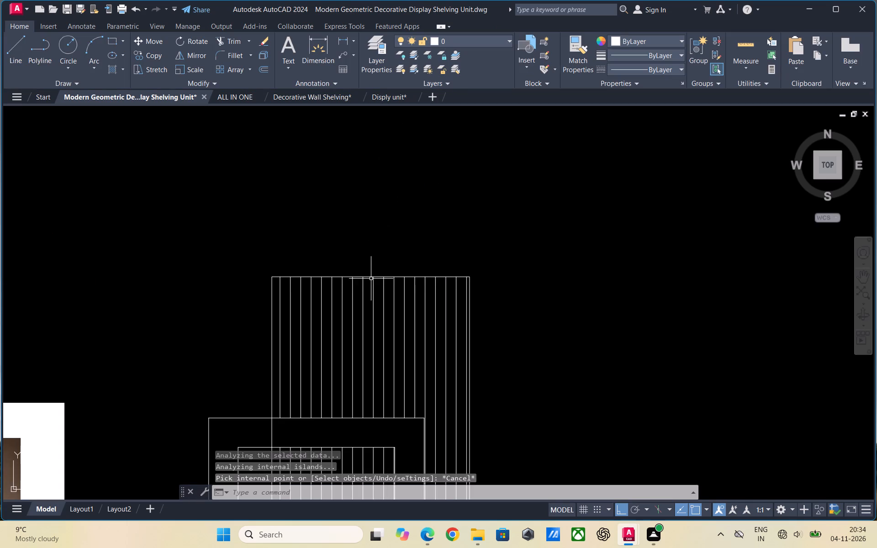
pyautogui.click(371, 277)
pyautogui.scroll(-2, 342, 193)
pyautogui.write('explode')
pyautogui.press('Return')
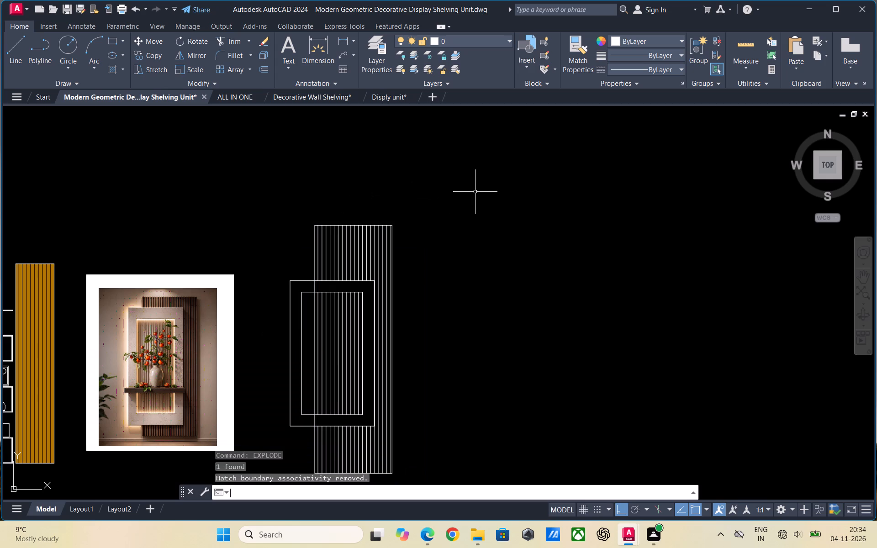
pyautogui.scroll(-1, 346, 163)
pyautogui.scroll(1, 332, 225)
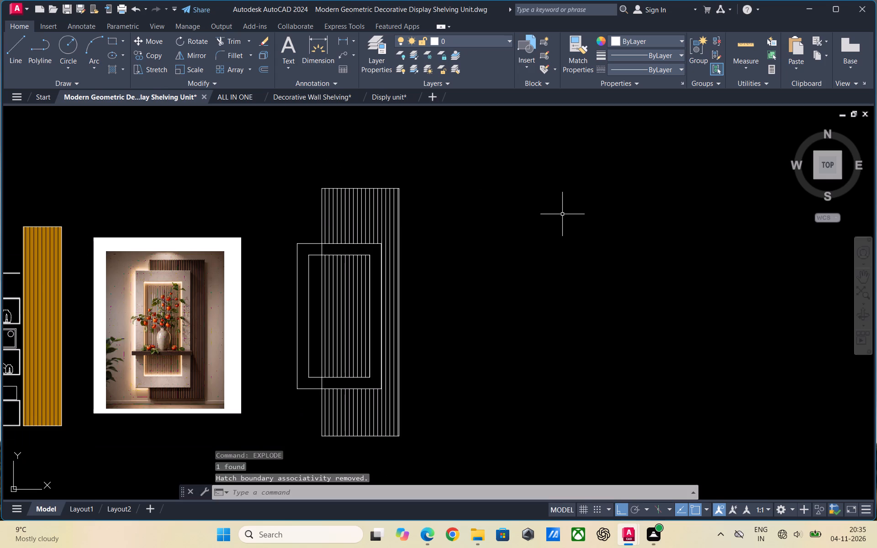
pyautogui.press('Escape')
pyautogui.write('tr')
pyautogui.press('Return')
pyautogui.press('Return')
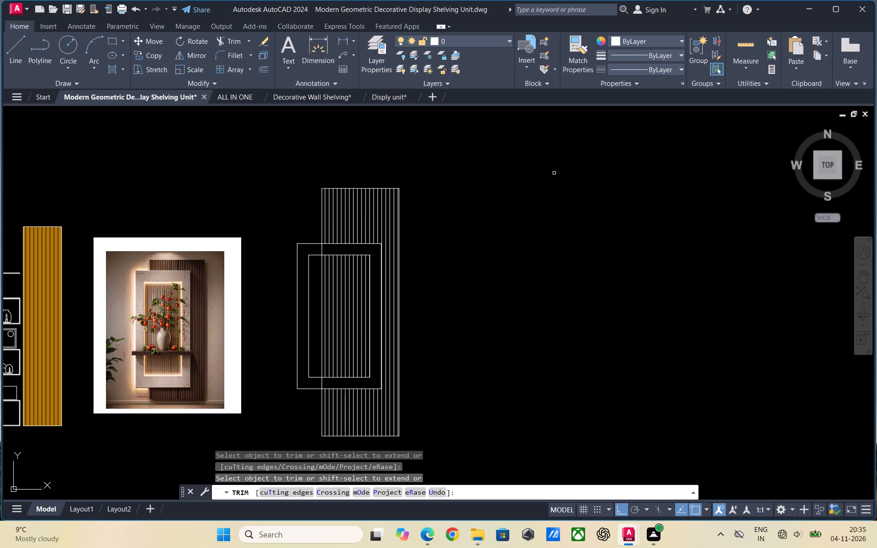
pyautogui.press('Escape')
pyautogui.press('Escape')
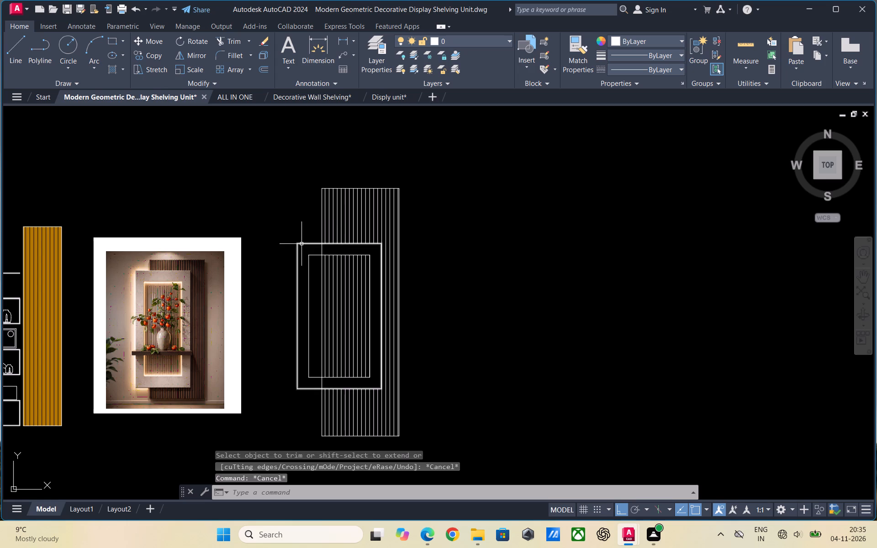
# Bring the outer and inner frame rectangles to the front of the draw order.
pyautogui.click(301, 244)
pyautogui.click(309, 254)
pyautogui.rightClick(432, 262)
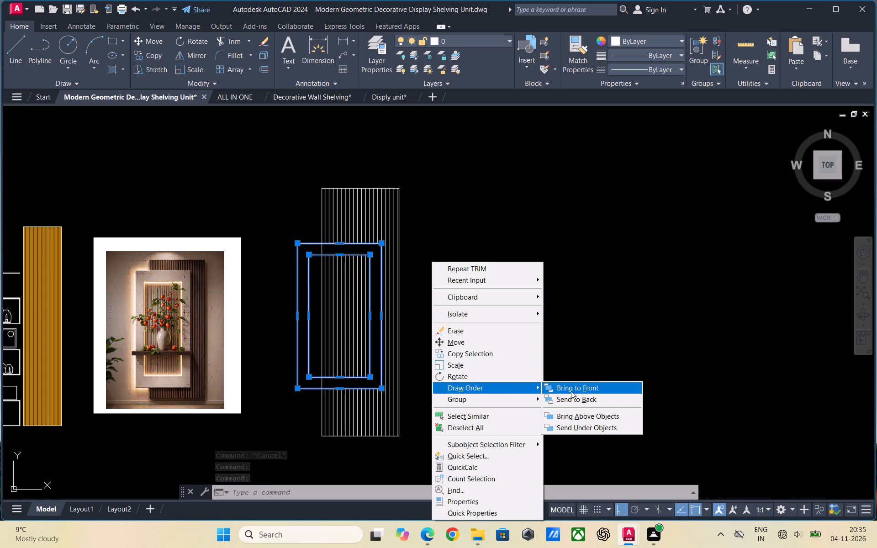
pyautogui.click(571, 391)
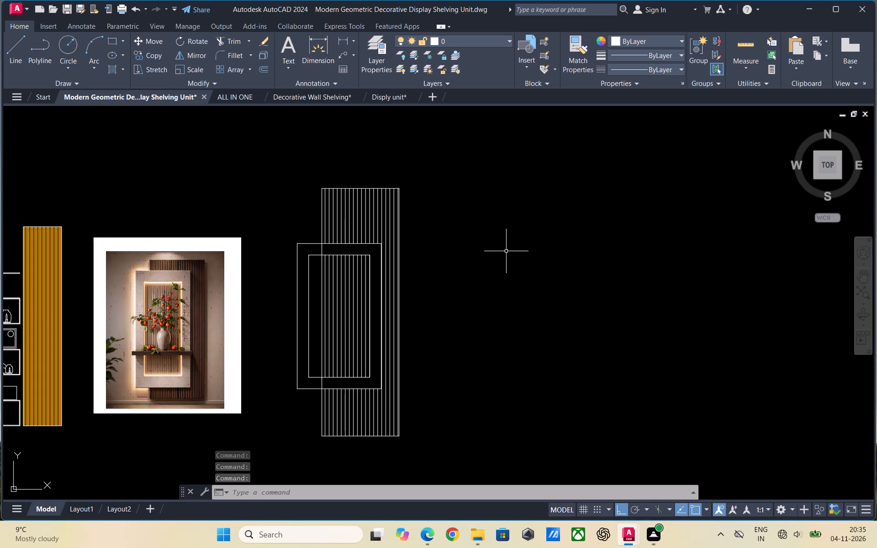
# Fill the band between the outer and inner frame rectangles with a solid white hatch.
pyautogui.press('Escape')
pyautogui.write('hatch')
pyautogui.press('Return')
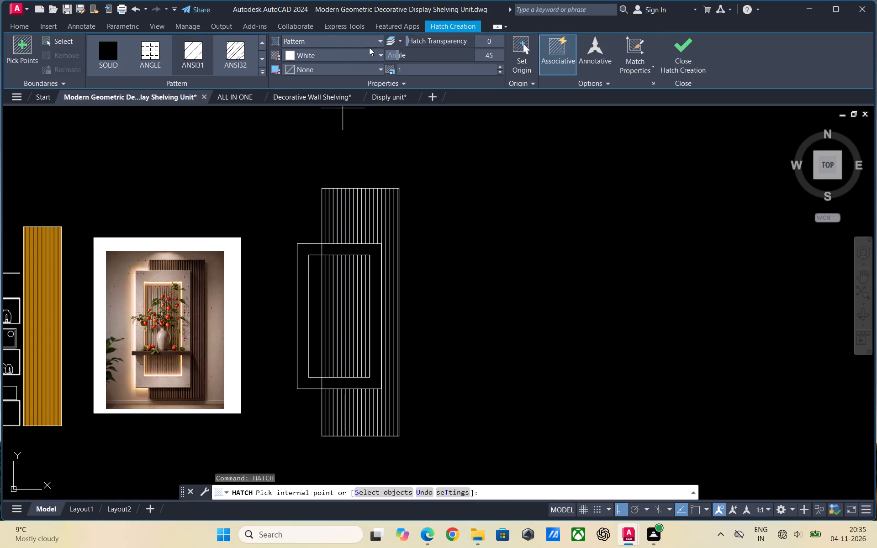
pyautogui.click(336, 40)
pyautogui.click(311, 56)
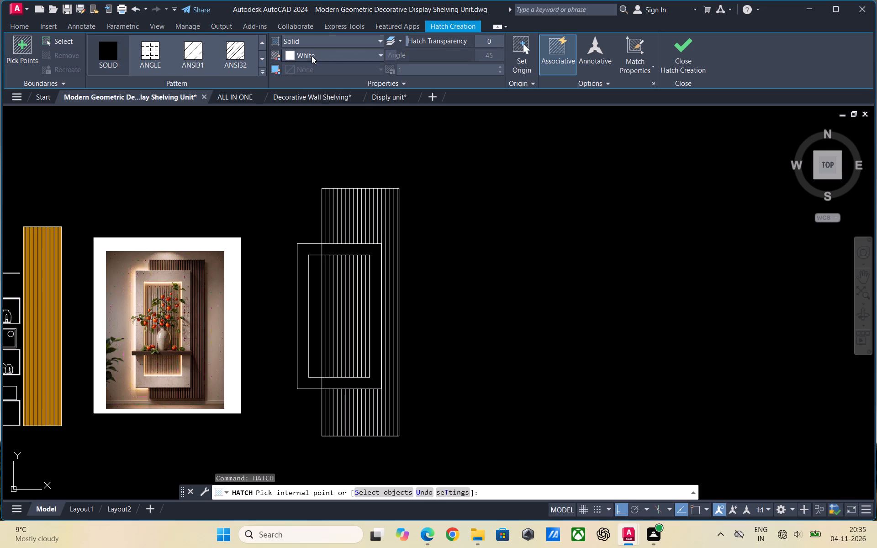
pyautogui.click(304, 251)
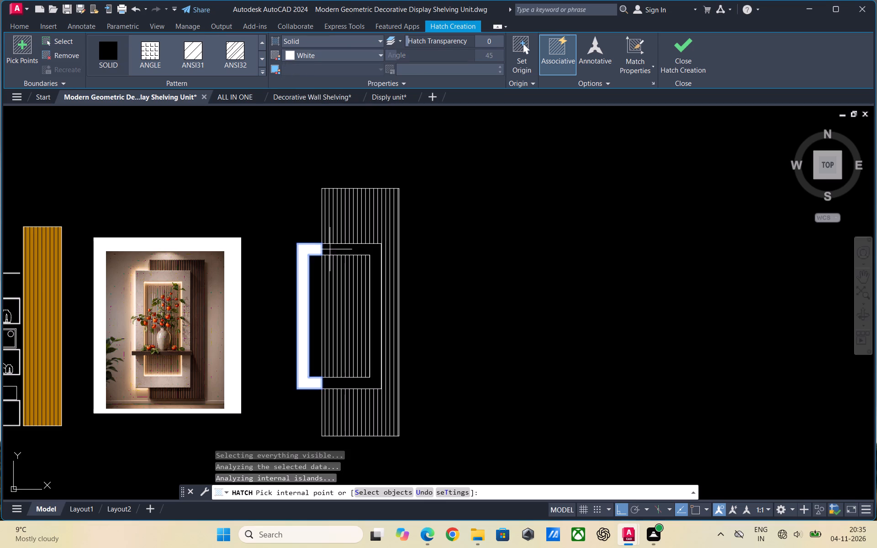
pyautogui.click(331, 249)
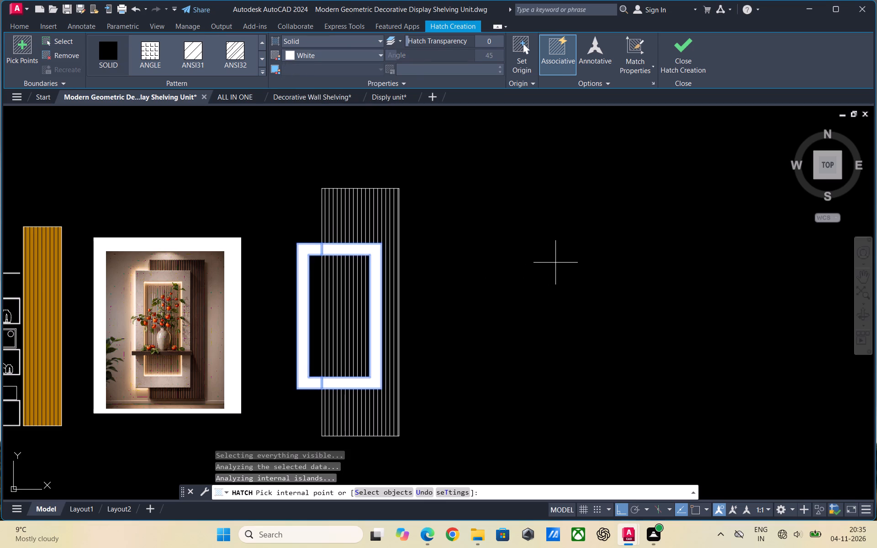
pyautogui.press('Escape')
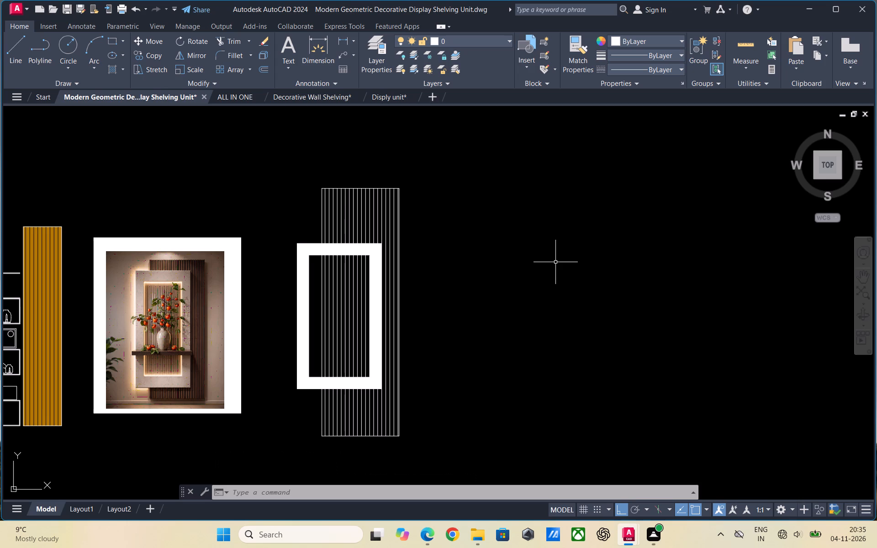
# Recolour the vertical slat hatch with black (0,0,0) lines and the recent dark brown colour 46 as background.
pyautogui.scroll(1, 362, 205)
pyautogui.press('Escape')
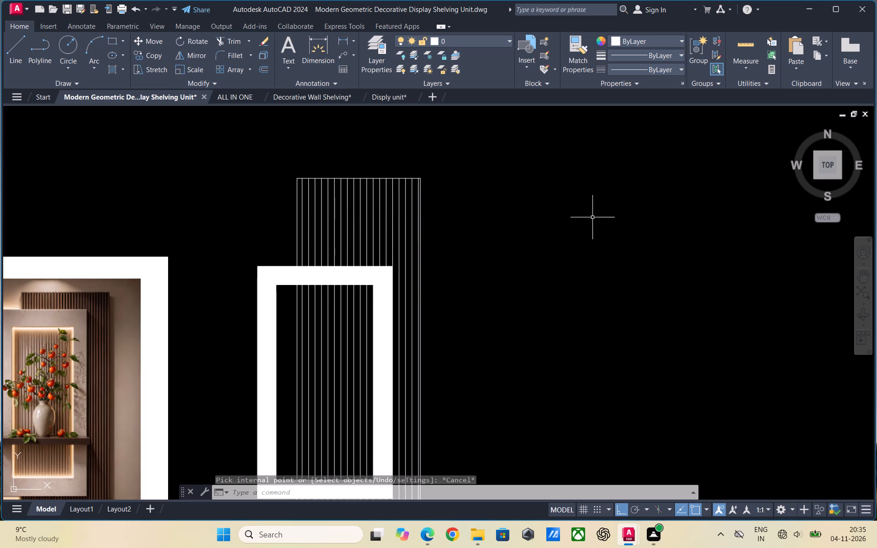
pyautogui.click(388, 218)
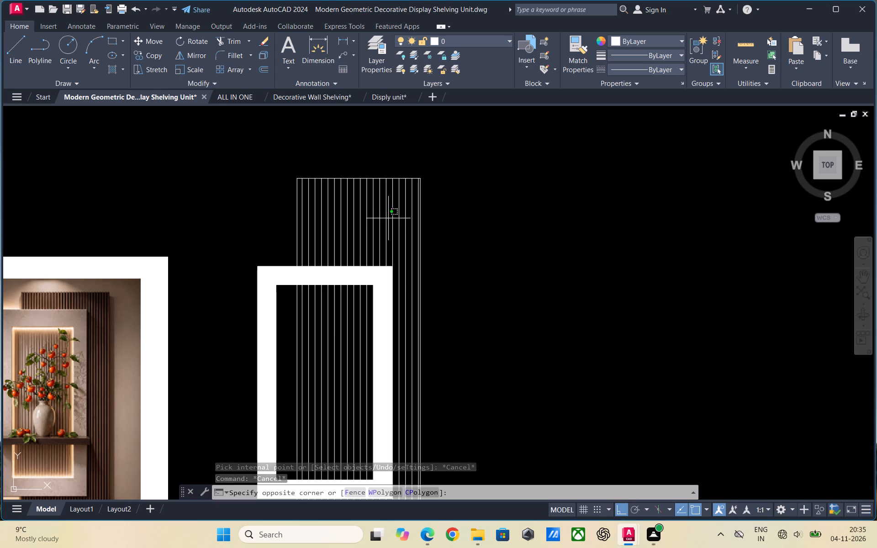
pyautogui.click(375, 214)
pyautogui.scroll(-1, 117, 198)
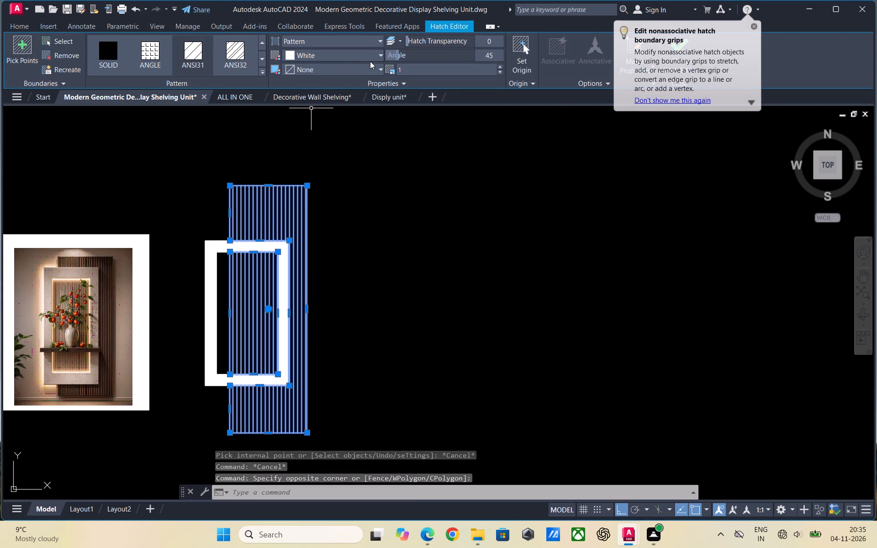
pyautogui.click(375, 55)
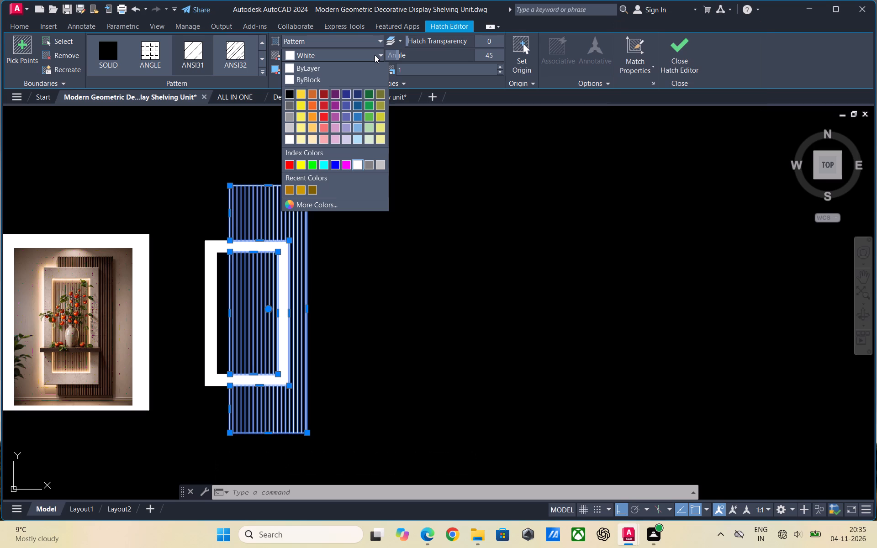
pyautogui.click(287, 95)
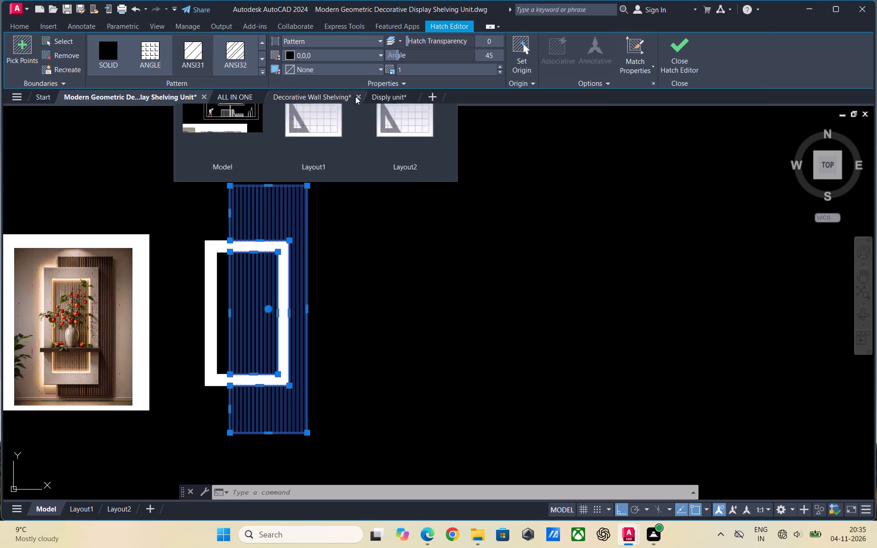
pyautogui.click(366, 68)
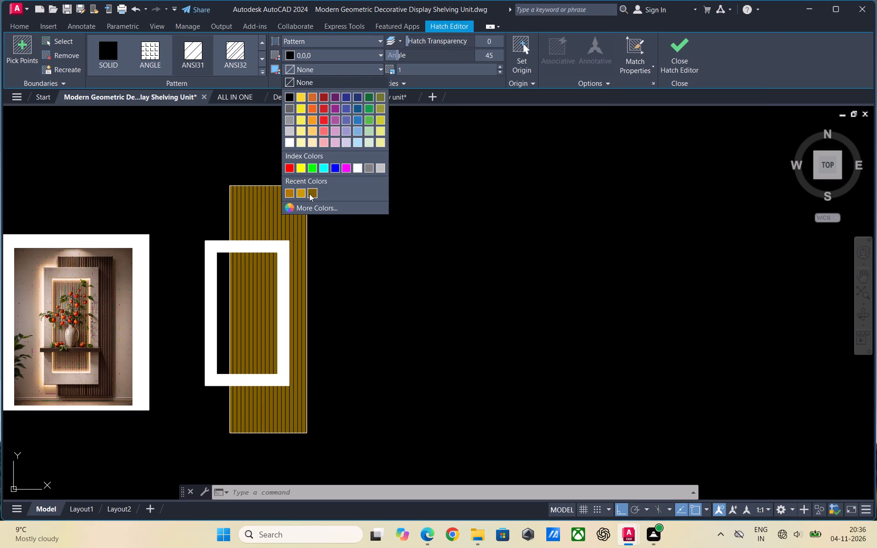
pyautogui.click(381, 68)
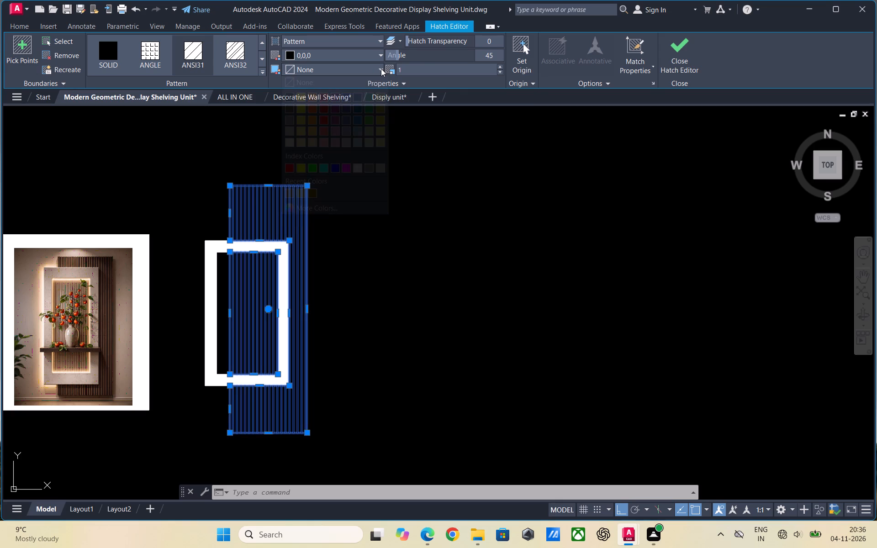
pyautogui.click(381, 68)
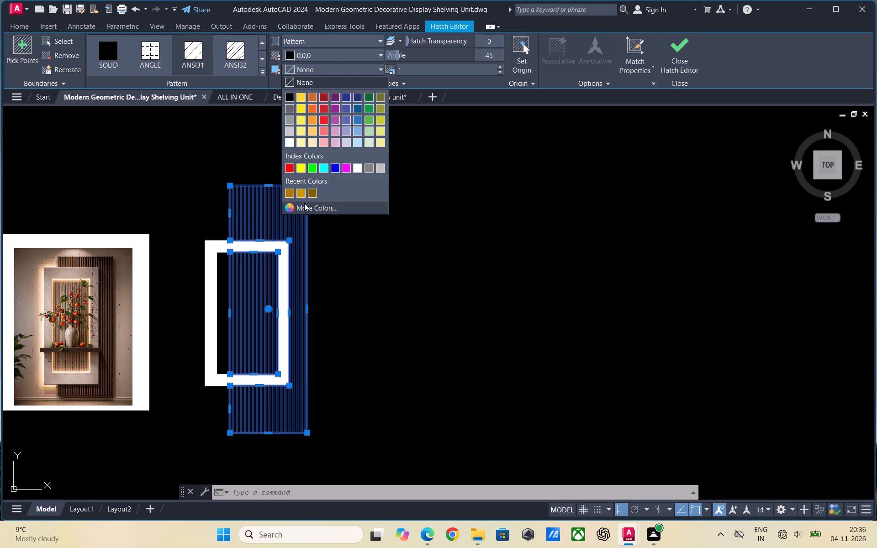
pyautogui.click(313, 194)
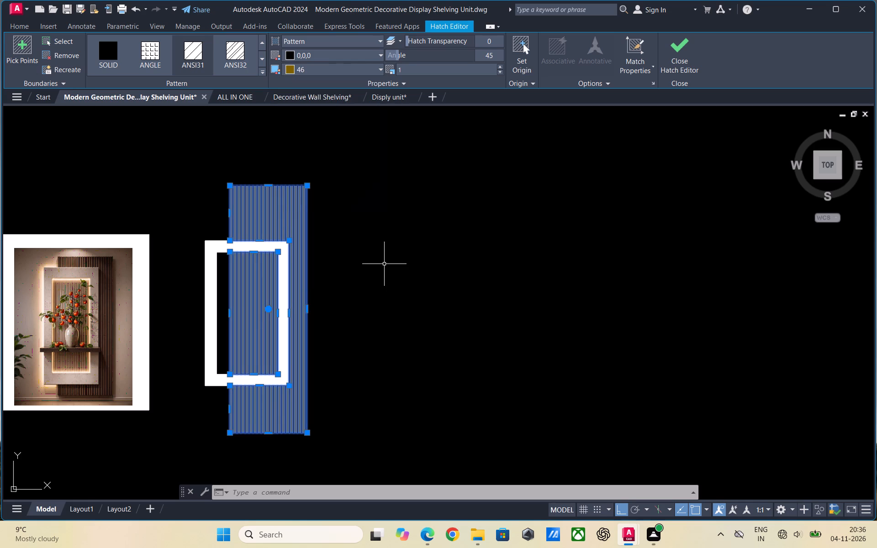
pyautogui.press('Escape')
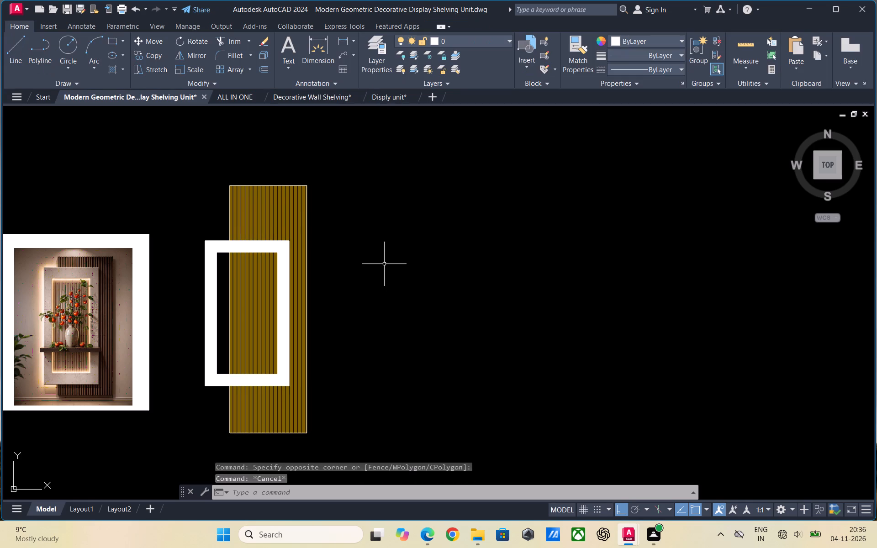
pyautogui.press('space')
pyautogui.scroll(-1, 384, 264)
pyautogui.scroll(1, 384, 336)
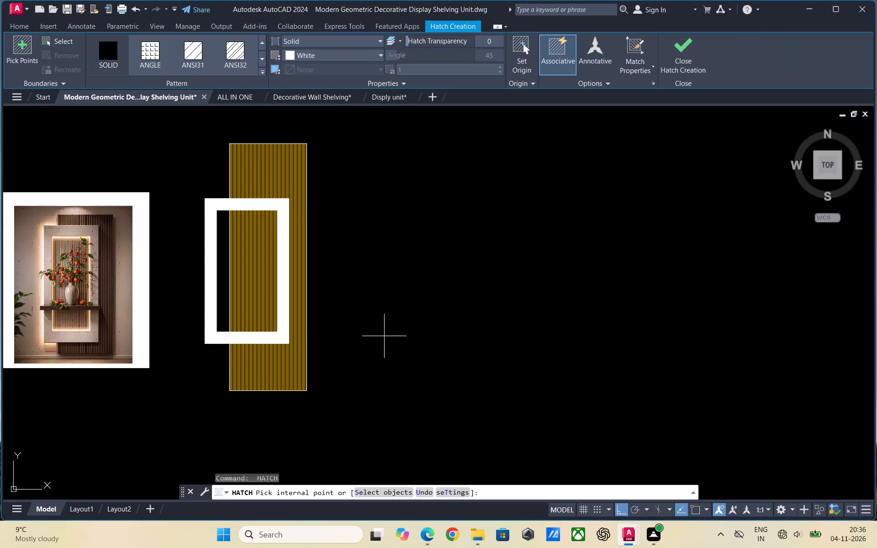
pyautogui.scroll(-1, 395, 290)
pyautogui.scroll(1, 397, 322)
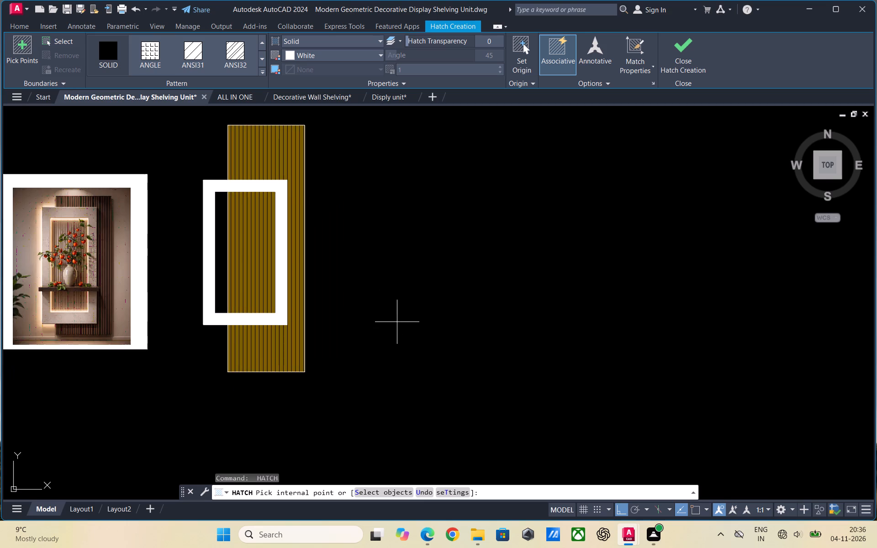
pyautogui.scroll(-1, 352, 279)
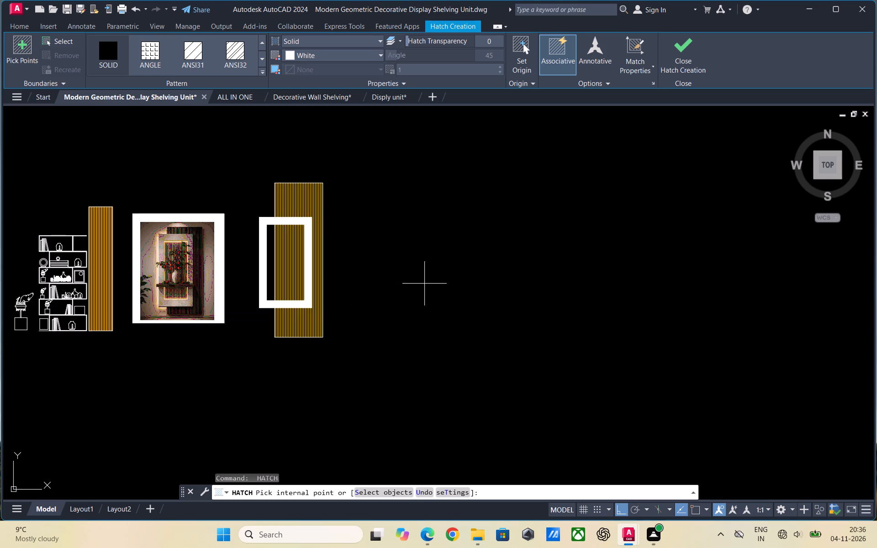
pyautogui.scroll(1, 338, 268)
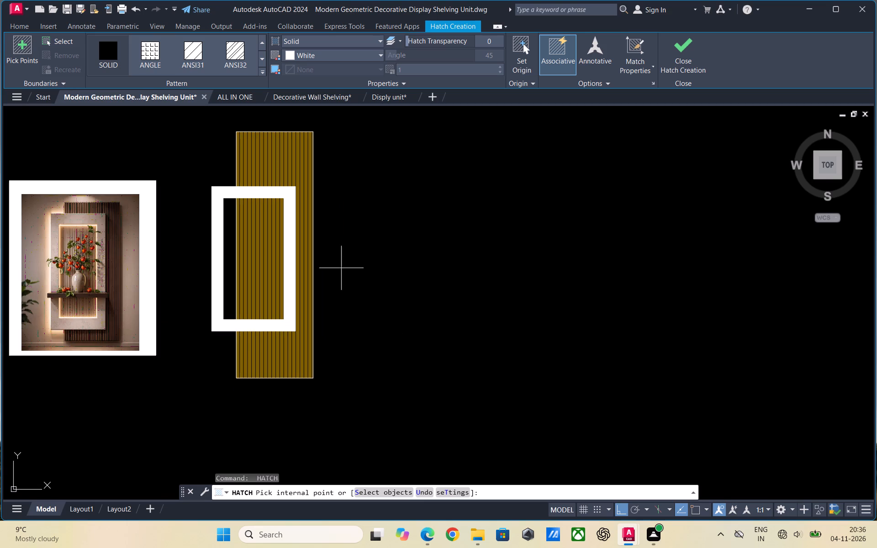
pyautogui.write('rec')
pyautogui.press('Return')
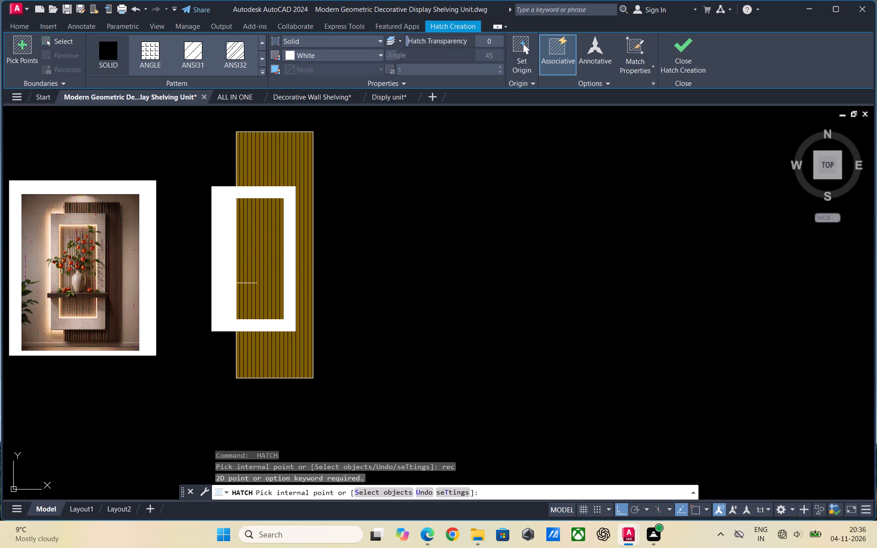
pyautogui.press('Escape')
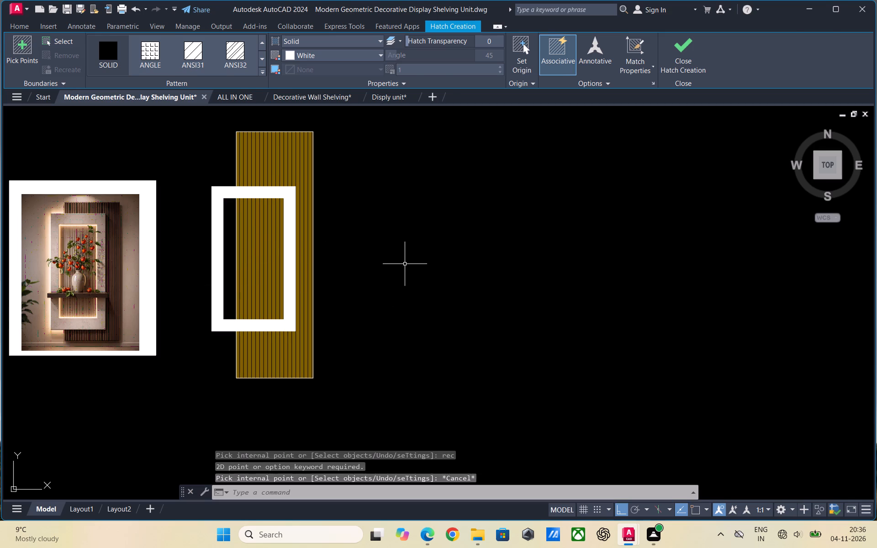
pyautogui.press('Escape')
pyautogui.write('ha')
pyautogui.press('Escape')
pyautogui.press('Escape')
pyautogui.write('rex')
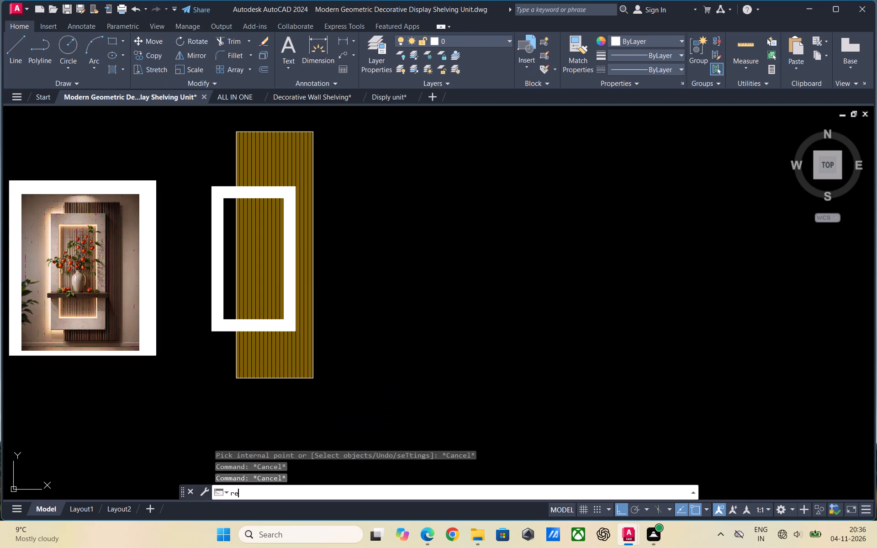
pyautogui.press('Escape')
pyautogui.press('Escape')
# Draw a long, thin horizontal rectangle for the shelf in the empty space to the right of the slatted panel.
pyautogui.write('rec')
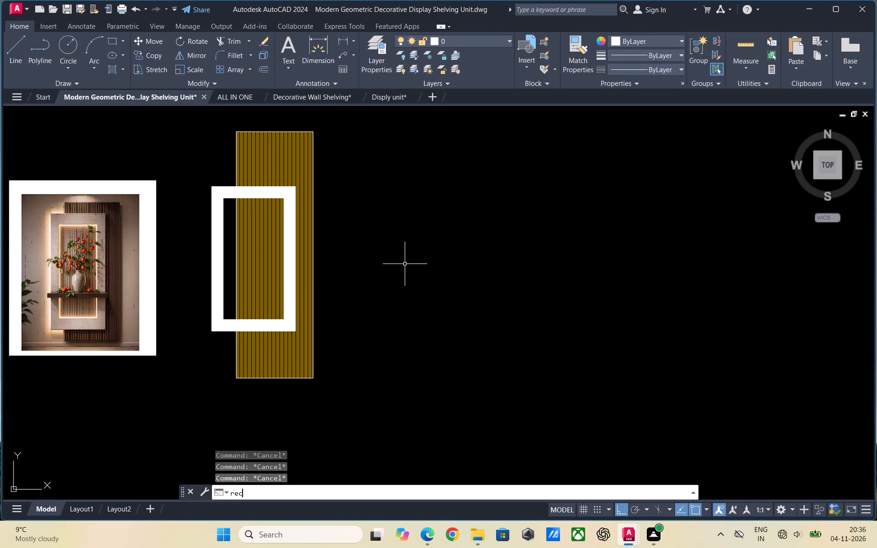
pyautogui.press('Return')
pyautogui.click(363, 242)
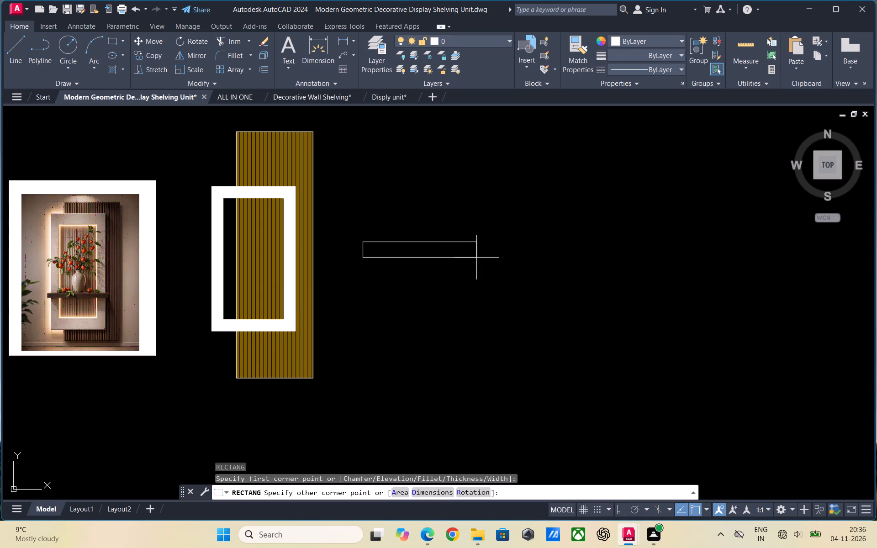
pyautogui.click(477, 258)
pyautogui.press('Escape')
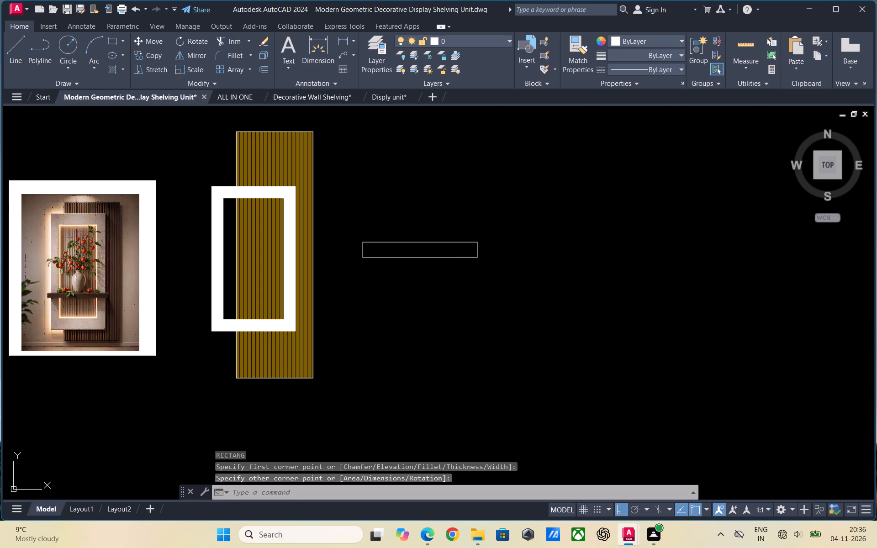
# Scale the new thin shelf rectangle using its upper-right corner as the base point.
pyautogui.click(520, 291)
pyautogui.click(425, 236)
pyautogui.rightClick(444, 319)
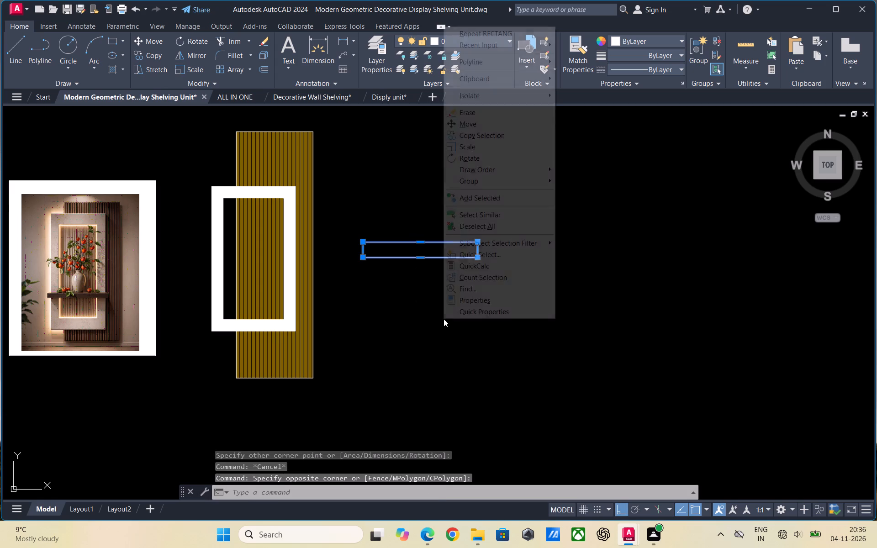
pyautogui.click(484, 141)
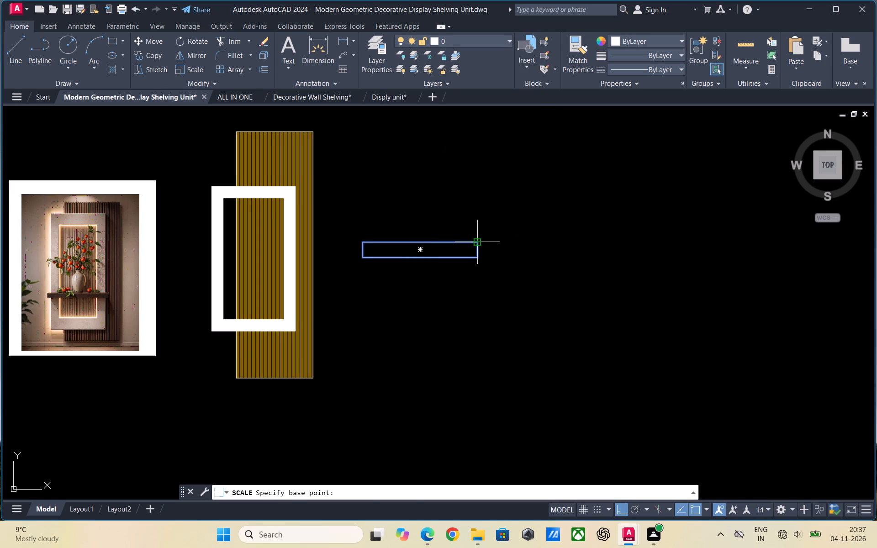
pyautogui.click(479, 242)
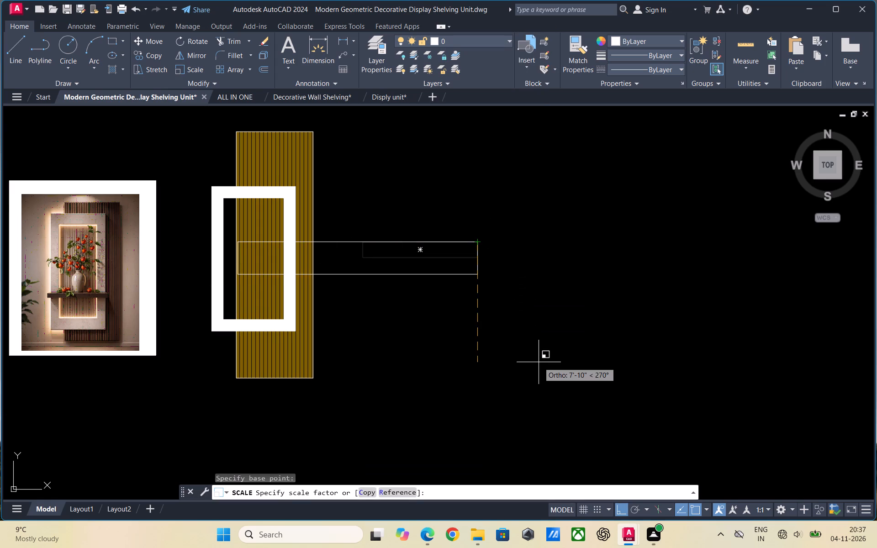
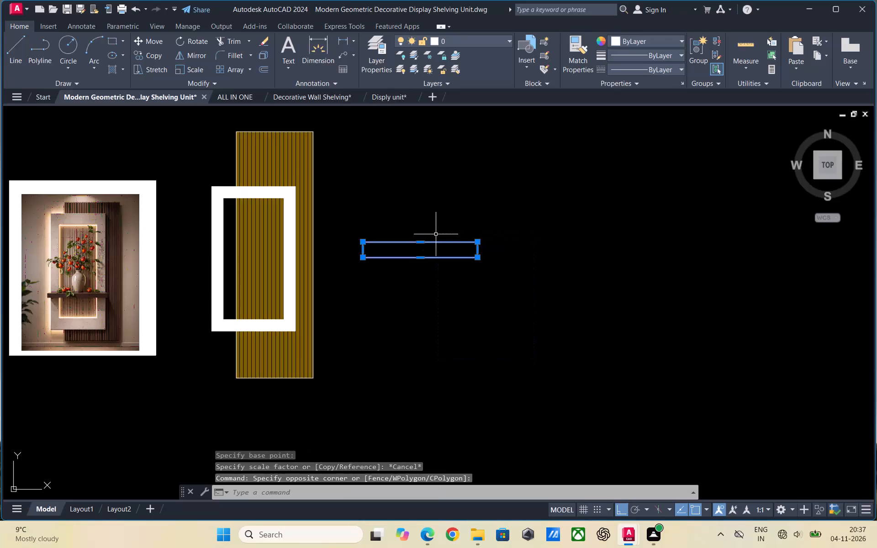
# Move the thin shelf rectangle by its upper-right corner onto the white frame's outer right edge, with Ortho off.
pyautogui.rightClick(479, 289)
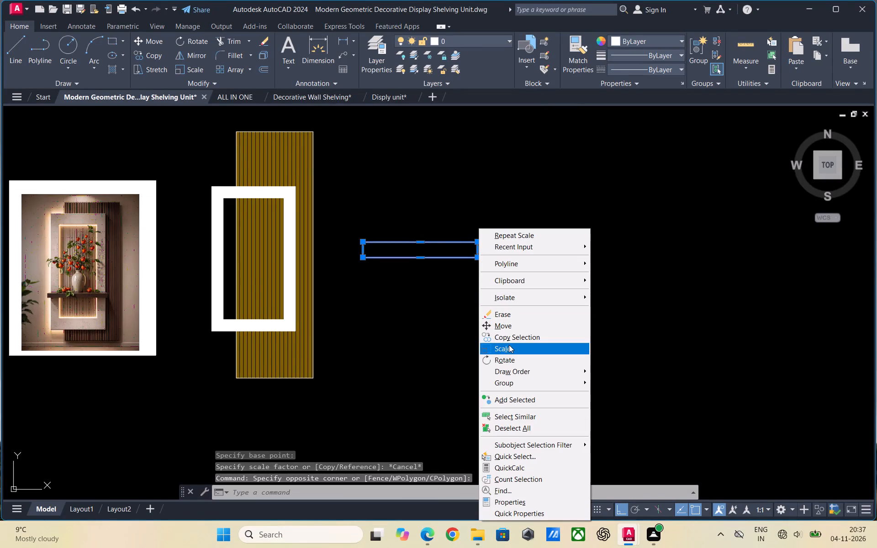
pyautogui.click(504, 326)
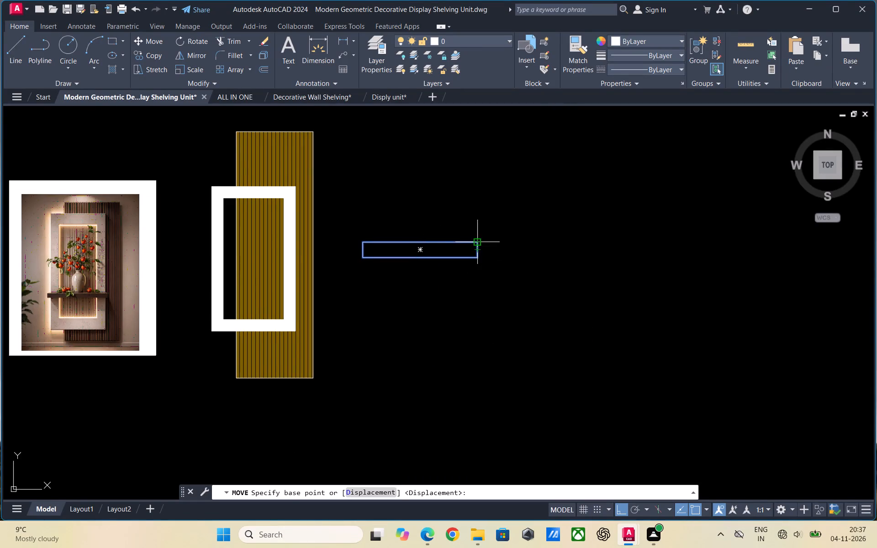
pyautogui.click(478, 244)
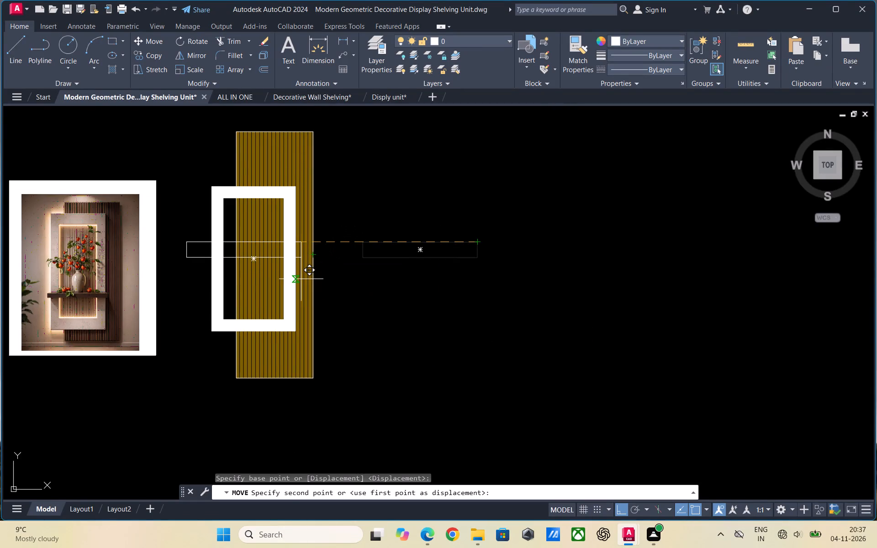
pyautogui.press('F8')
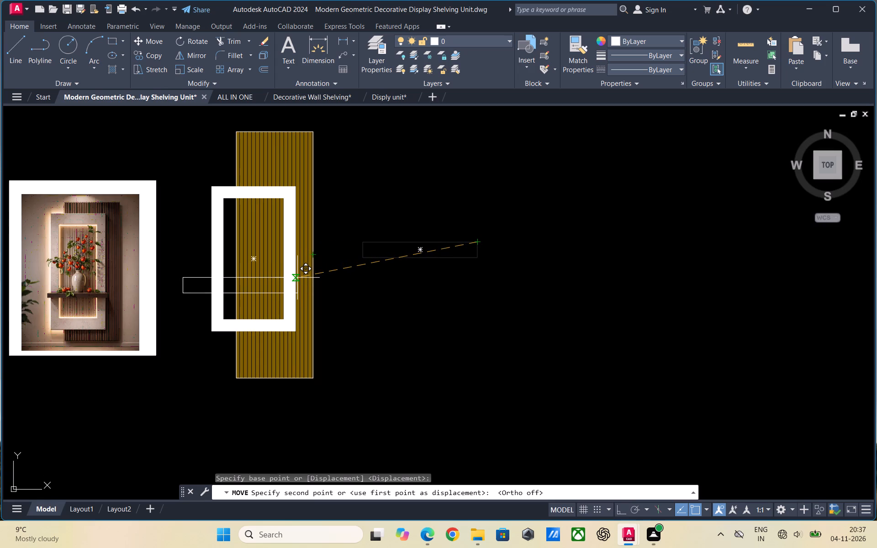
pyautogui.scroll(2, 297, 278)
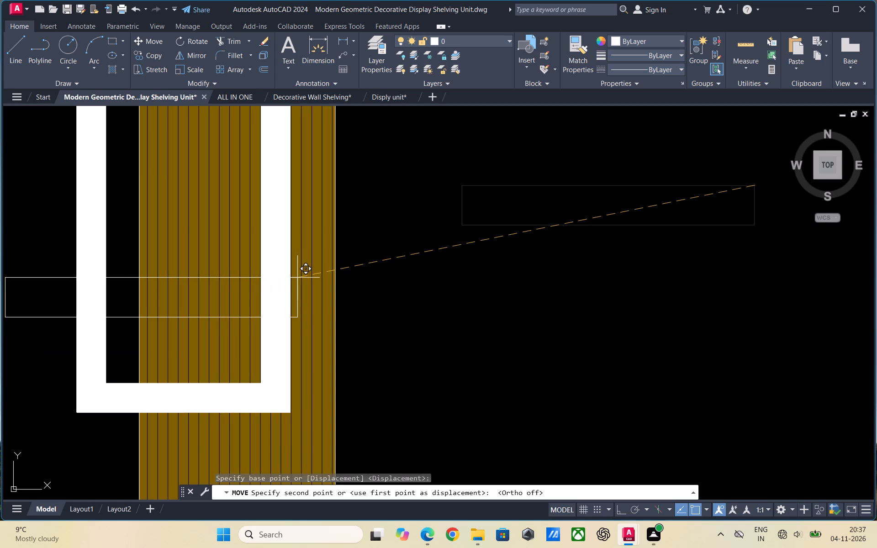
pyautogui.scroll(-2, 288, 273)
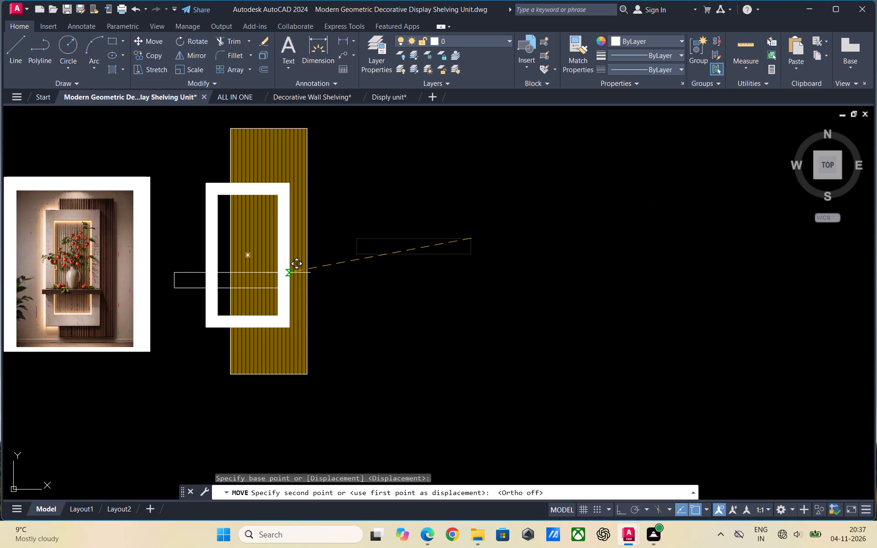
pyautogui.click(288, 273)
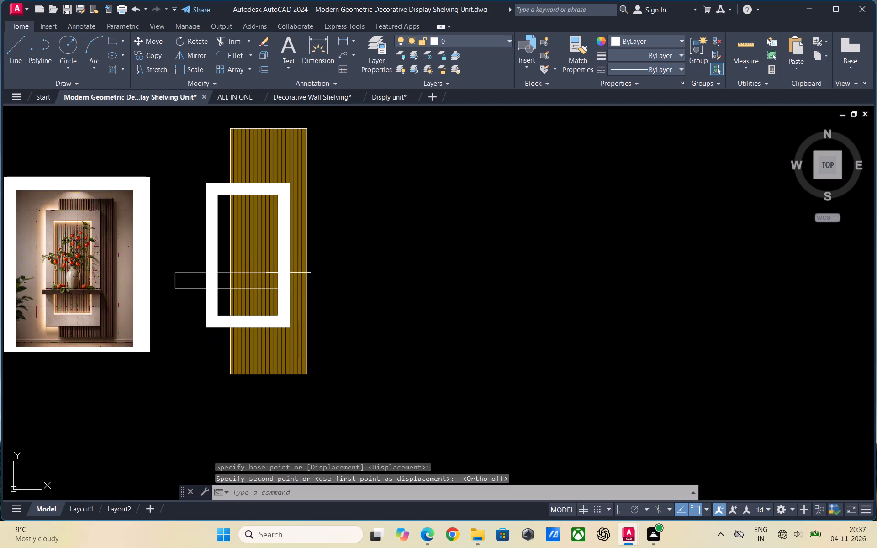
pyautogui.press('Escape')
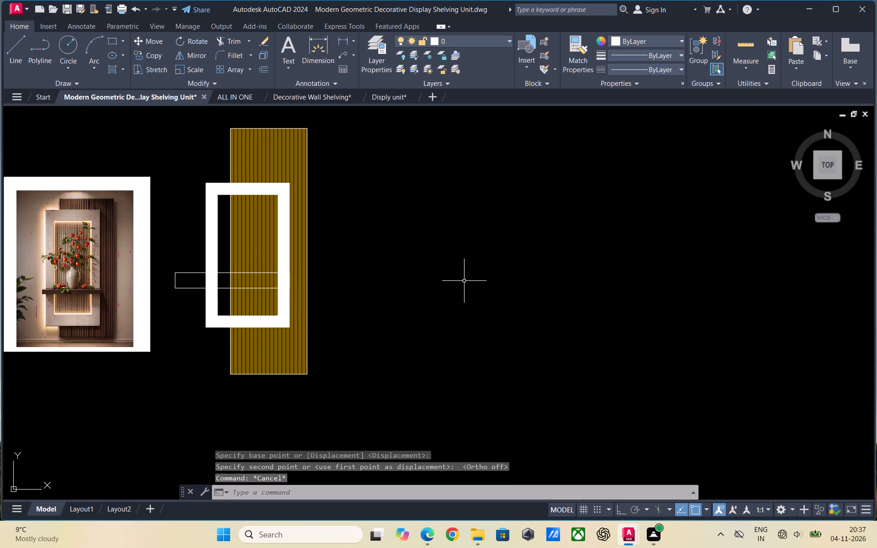
# Delete the thin shelf rectangle that overlaps the white frame.
pyautogui.click(190, 274)
pyautogui.press('Delete')
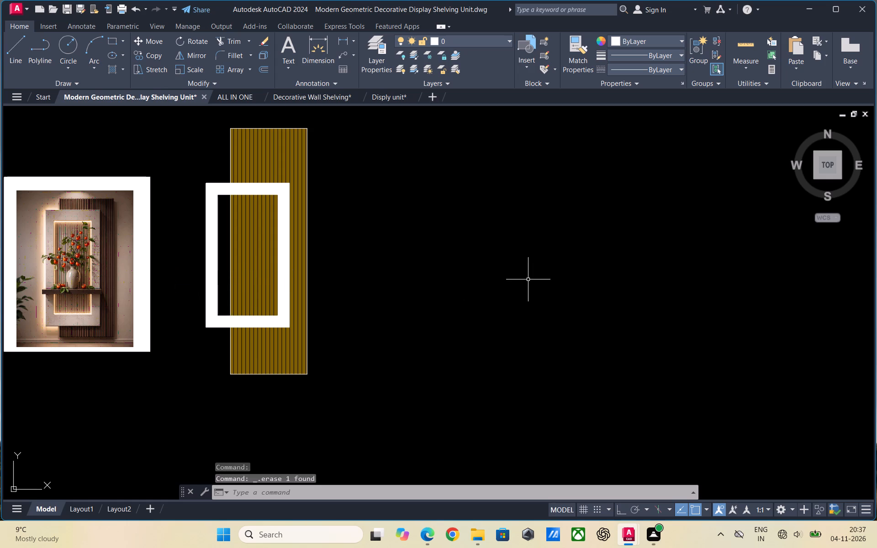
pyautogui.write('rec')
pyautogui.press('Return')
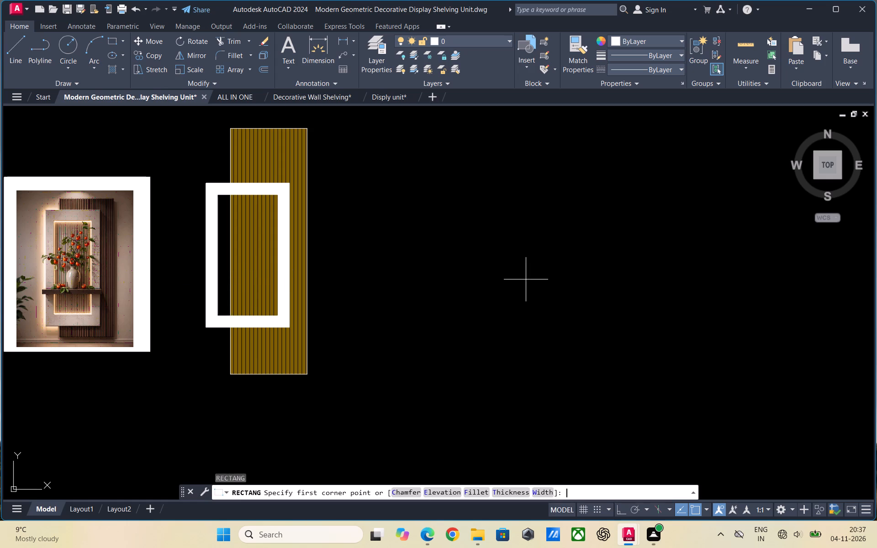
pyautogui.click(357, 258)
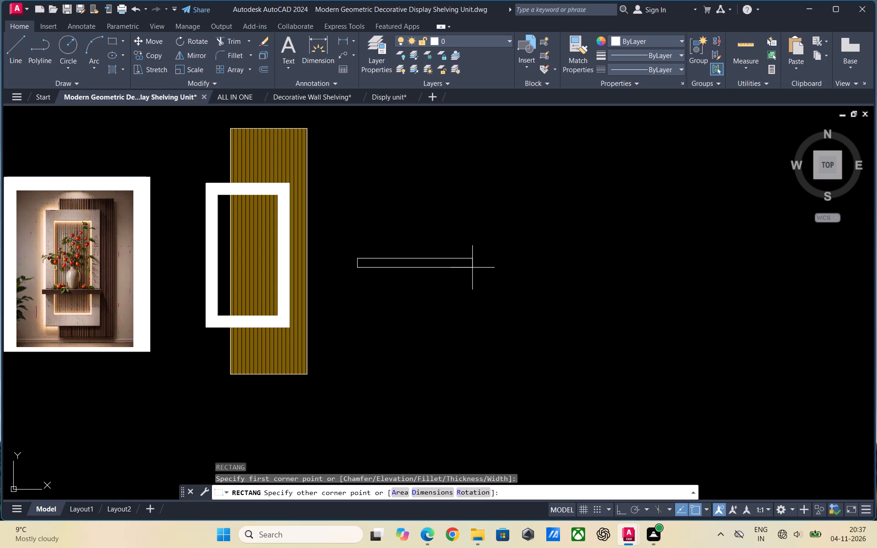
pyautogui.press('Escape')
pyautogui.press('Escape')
# Draw a thin horizontal shelf rectangle across the lower half of the white frame, between its outer left and right edges.
pyautogui.write('rec')
pyautogui.press('Return')
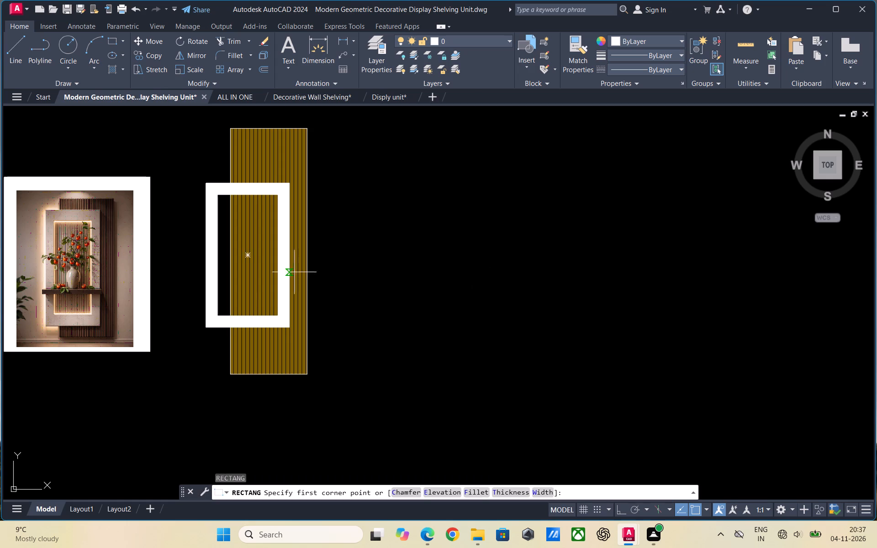
pyautogui.scroll(1, 206, 275)
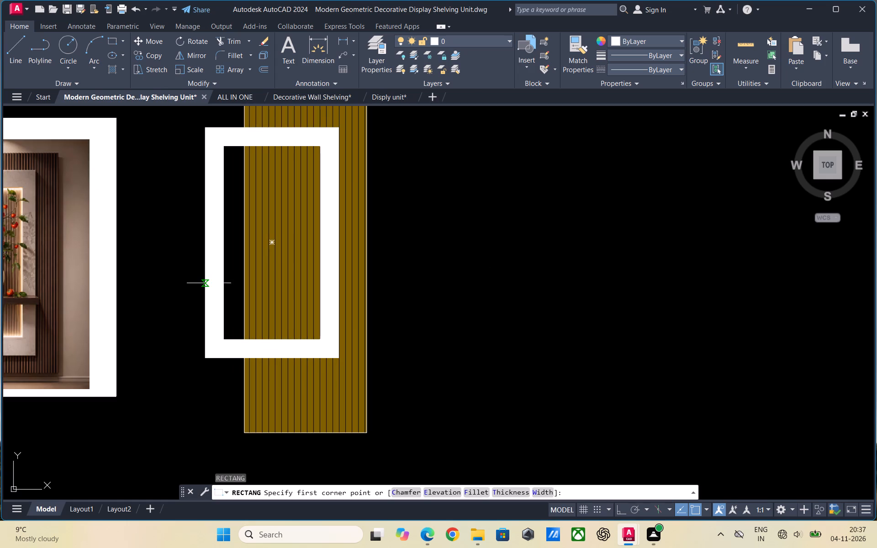
pyautogui.click(209, 274)
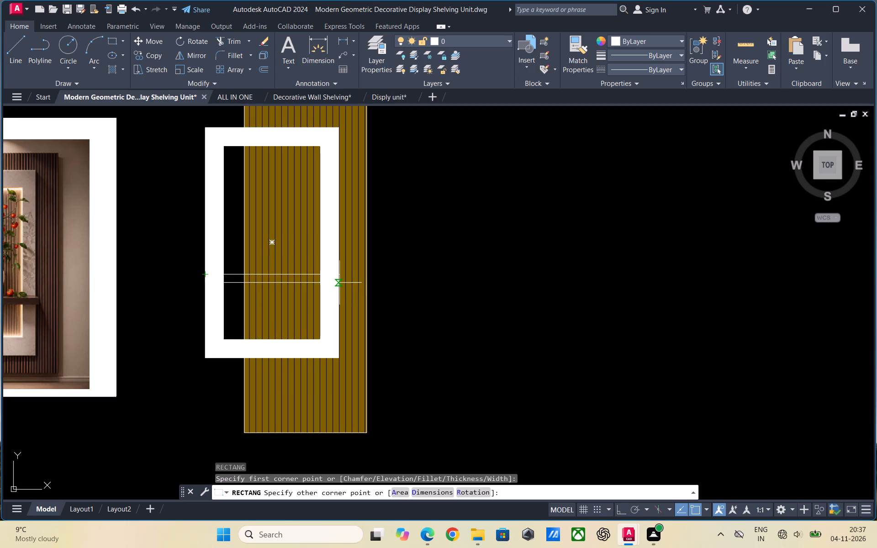
pyautogui.click(338, 283)
pyautogui.press('Escape')
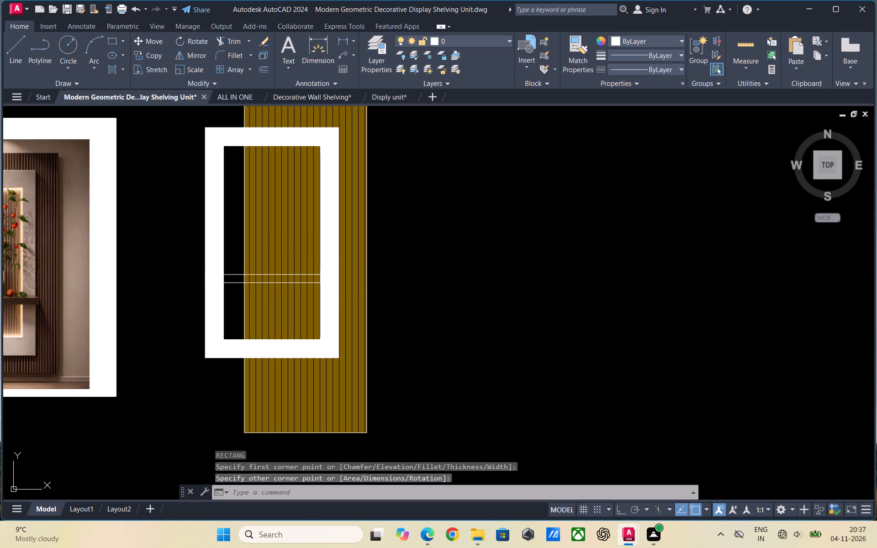
# Save the drawing.
pyautogui.scroll(-1, 601, 283)
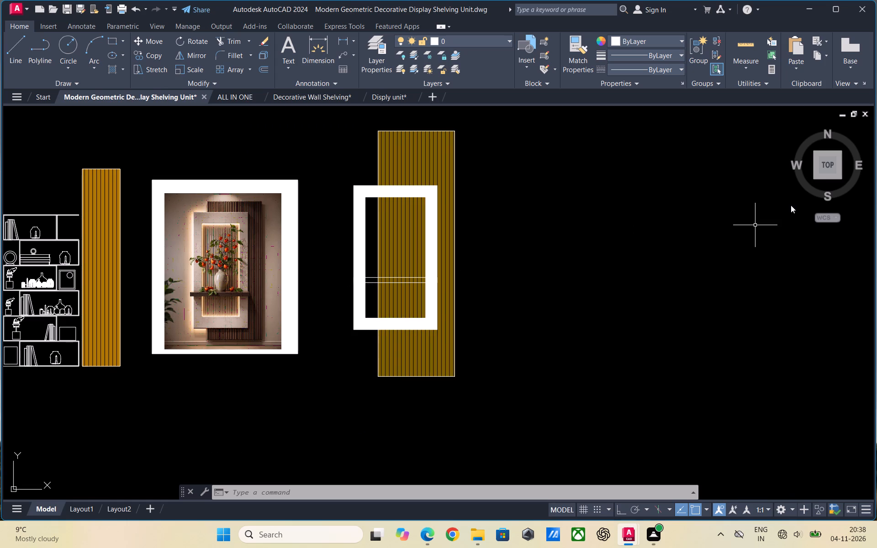
pyautogui.hotkey('ctrl', 's')
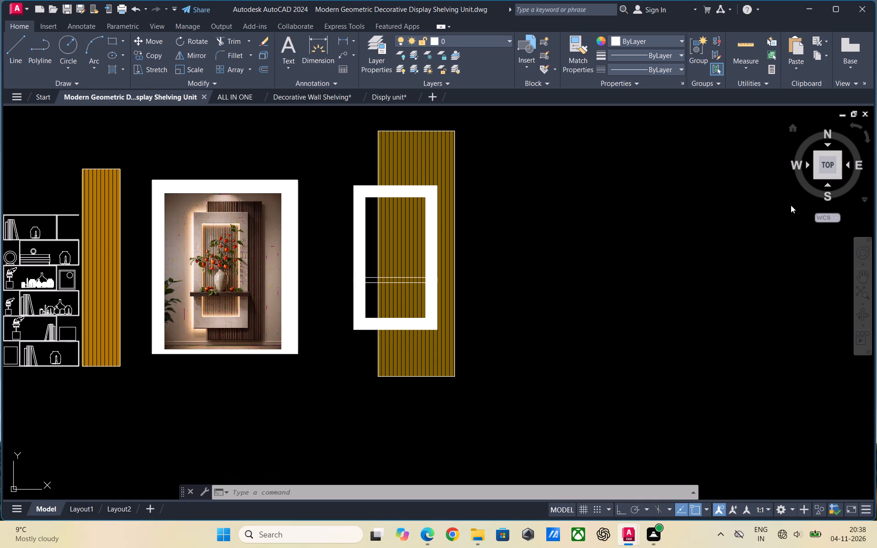
# Compare the framed slatted panel and its shelf with the reference photo and the neighbouring elevation.
pyautogui.scroll(-1, 568, 184)
pyautogui.scroll(1, 553, 249)
pyautogui.scroll(1, 311, 252)
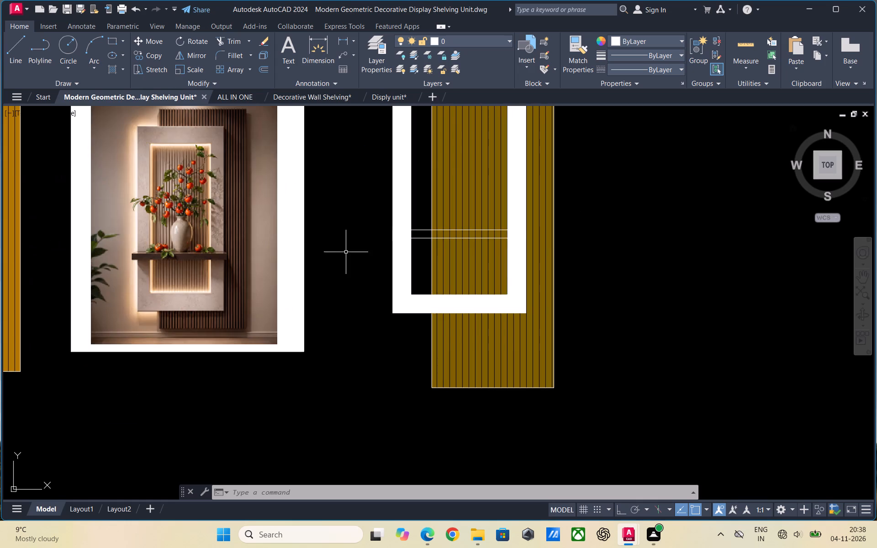
pyautogui.scroll(-1, 317, 242)
pyautogui.scroll(1, 446, 242)
pyautogui.scroll(-1, 280, 246)
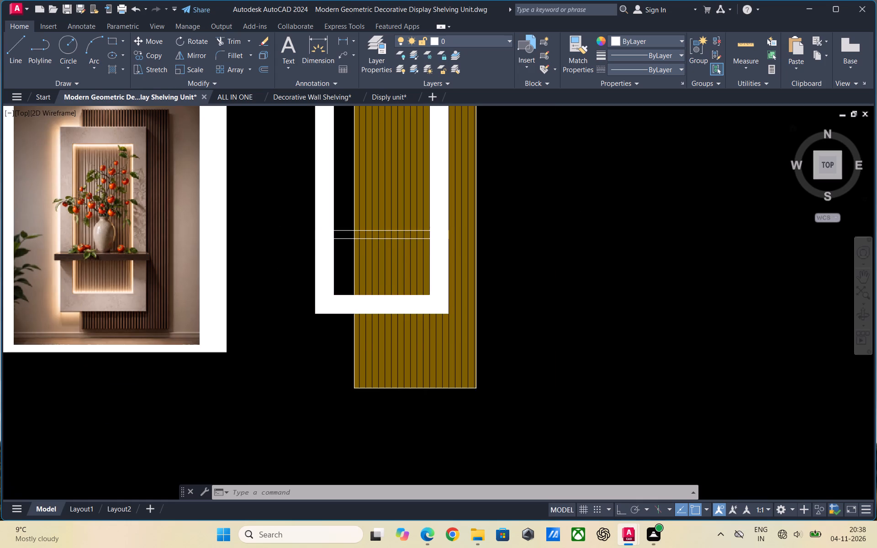
pyautogui.scroll(-1, 466, 263)
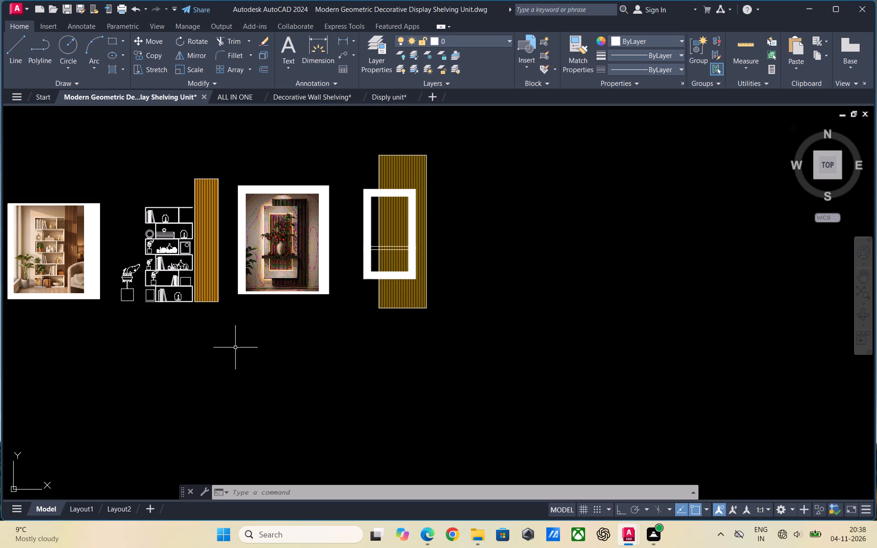
pyautogui.scroll(1, 389, 254)
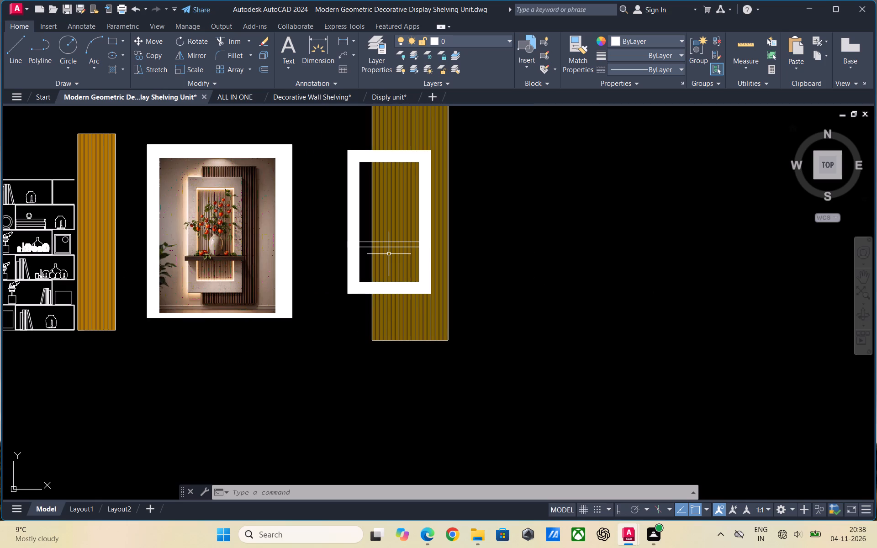
pyautogui.scroll(-1, 237, 348)
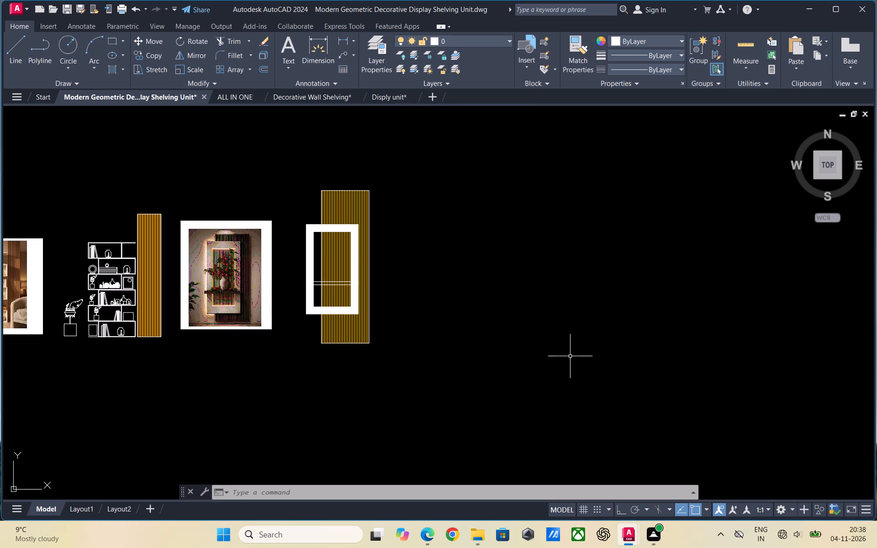
# Copy the potted plant and its square stand from beside the bookshelf onto the new shelf, based at the stand's bottom centre.
pyautogui.scroll(-1, 551, 280)
pyautogui.scroll(1, 249, 342)
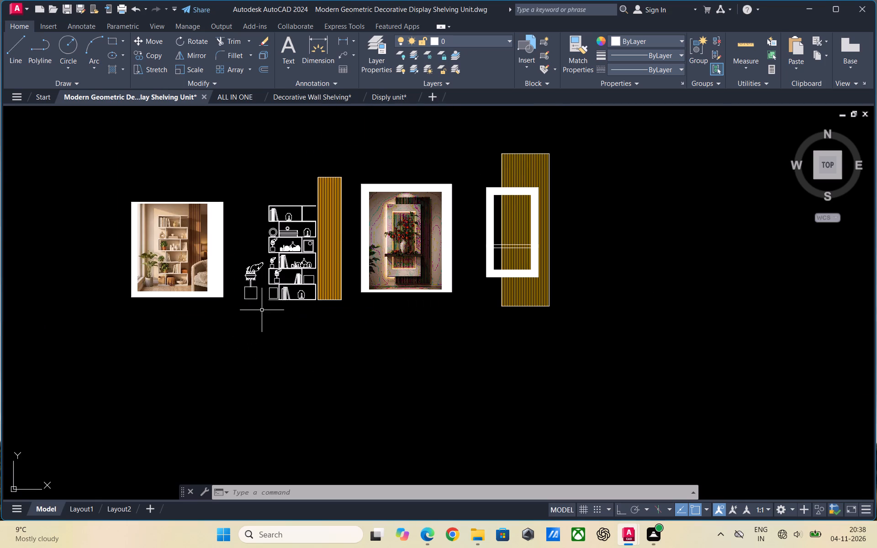
pyautogui.scroll(1, 262, 310)
pyautogui.click(252, 293)
pyautogui.rightClick(226, 330)
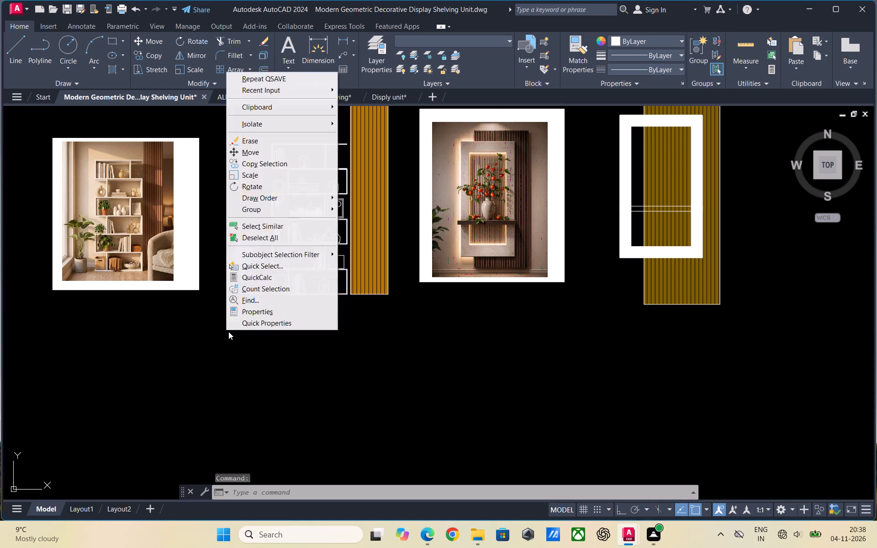
pyautogui.click(266, 163)
pyautogui.scroll(-1, 123, 338)
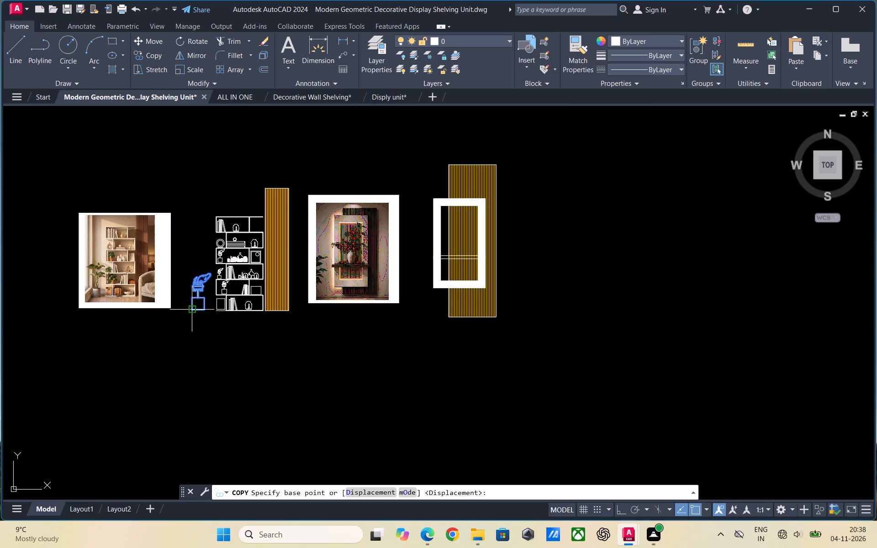
pyautogui.click(198, 306)
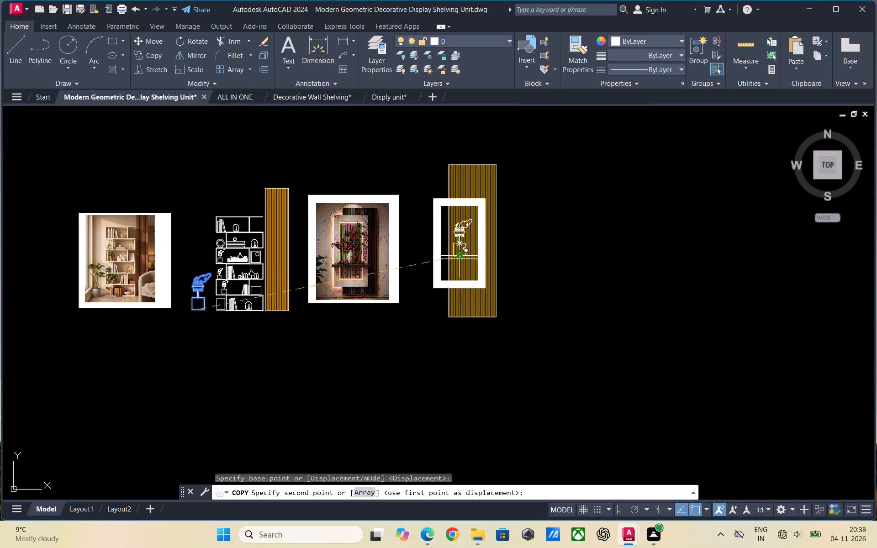
pyautogui.scroll(1, 463, 254)
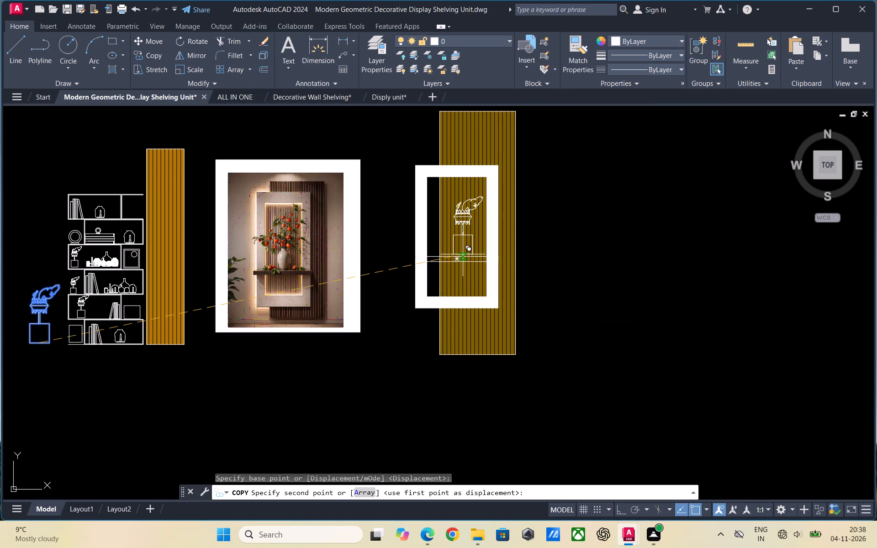
pyautogui.scroll(3, 461, 254)
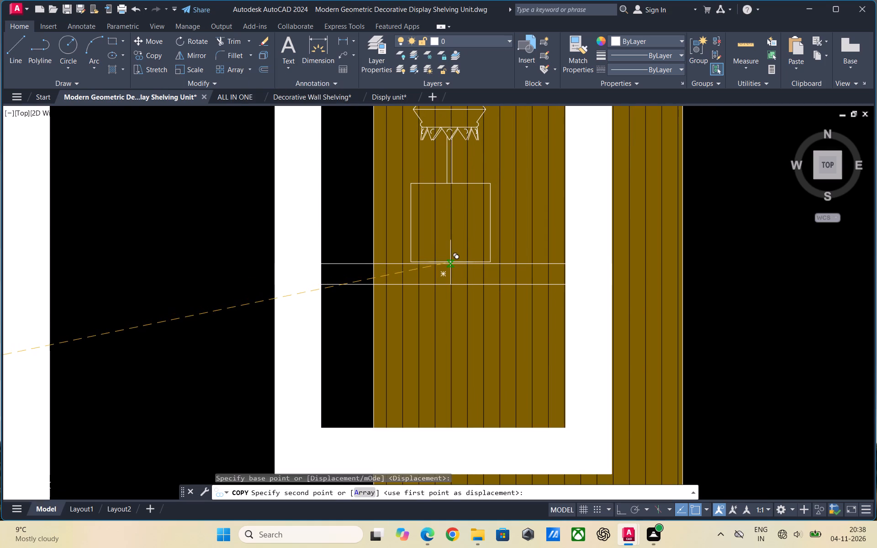
pyautogui.click(450, 263)
pyautogui.scroll(-2, 243, 304)
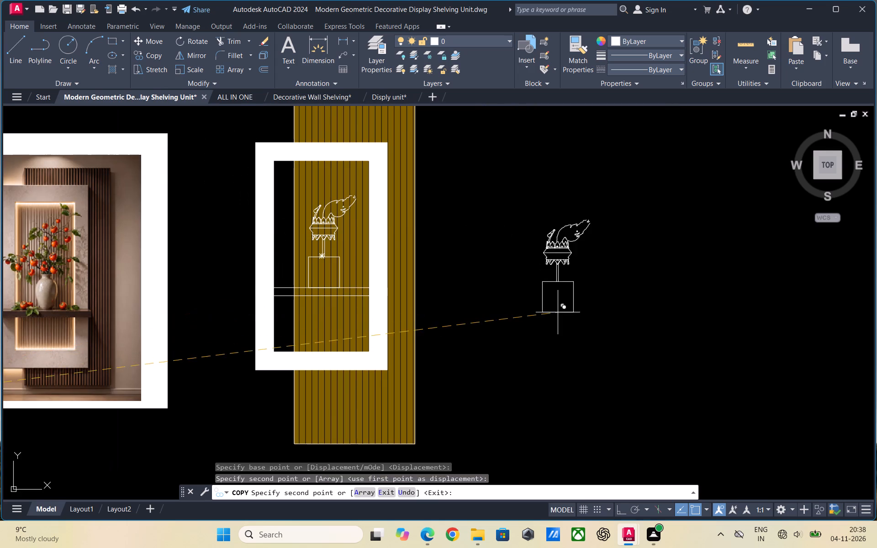
pyautogui.press('Escape')
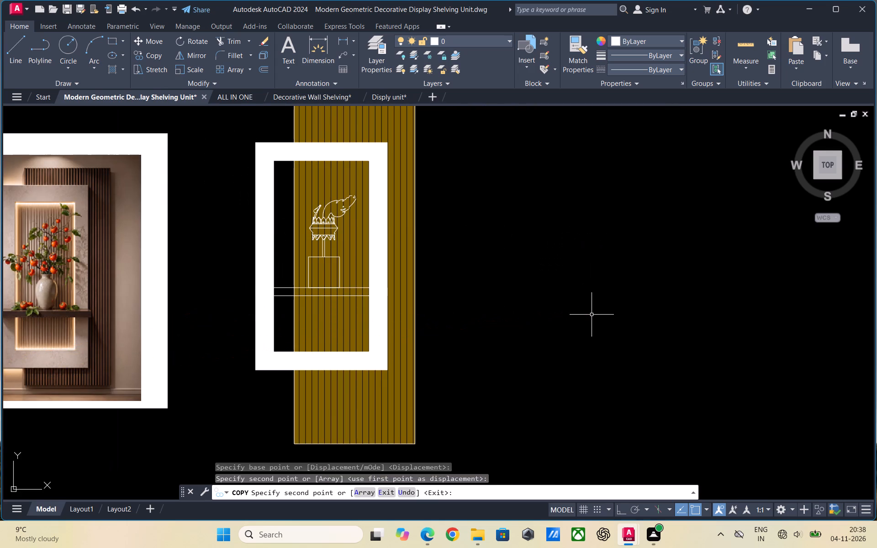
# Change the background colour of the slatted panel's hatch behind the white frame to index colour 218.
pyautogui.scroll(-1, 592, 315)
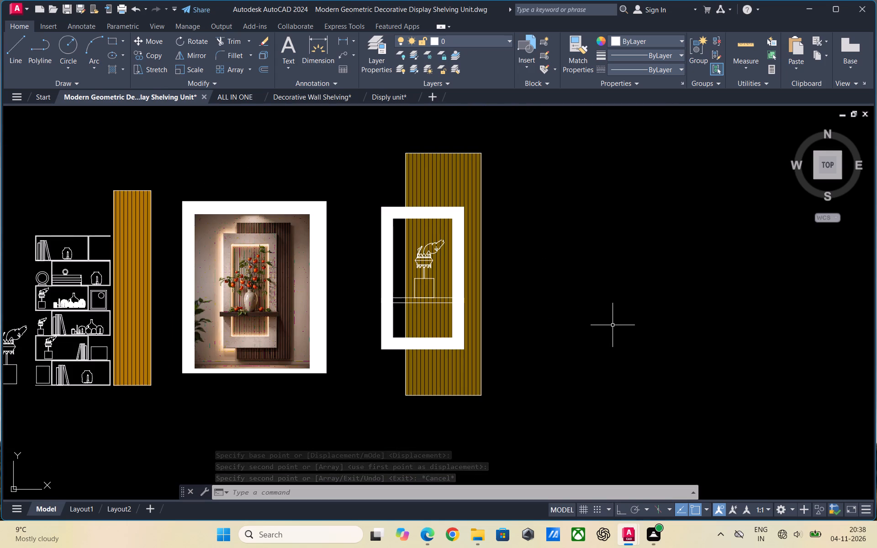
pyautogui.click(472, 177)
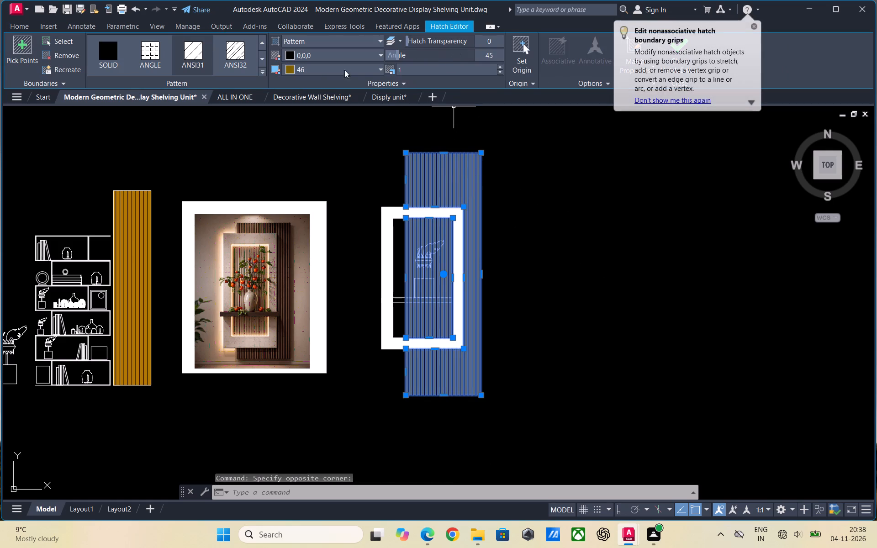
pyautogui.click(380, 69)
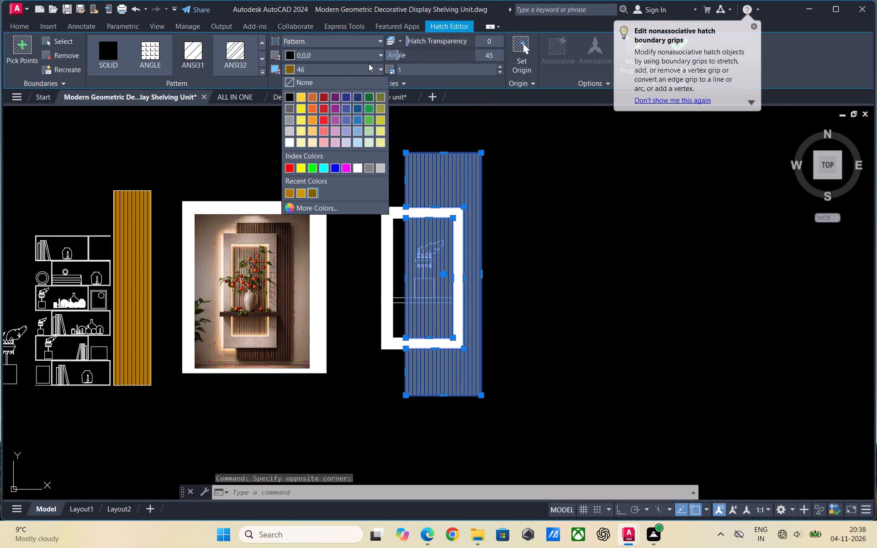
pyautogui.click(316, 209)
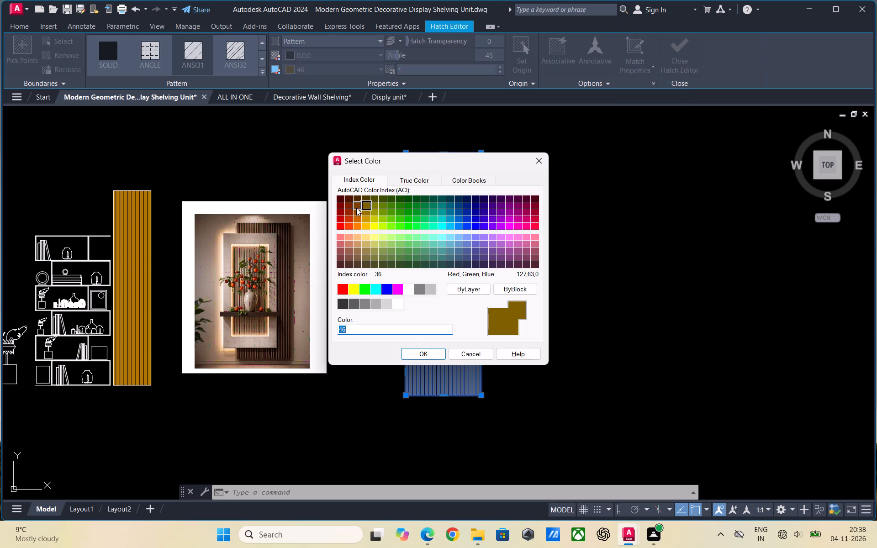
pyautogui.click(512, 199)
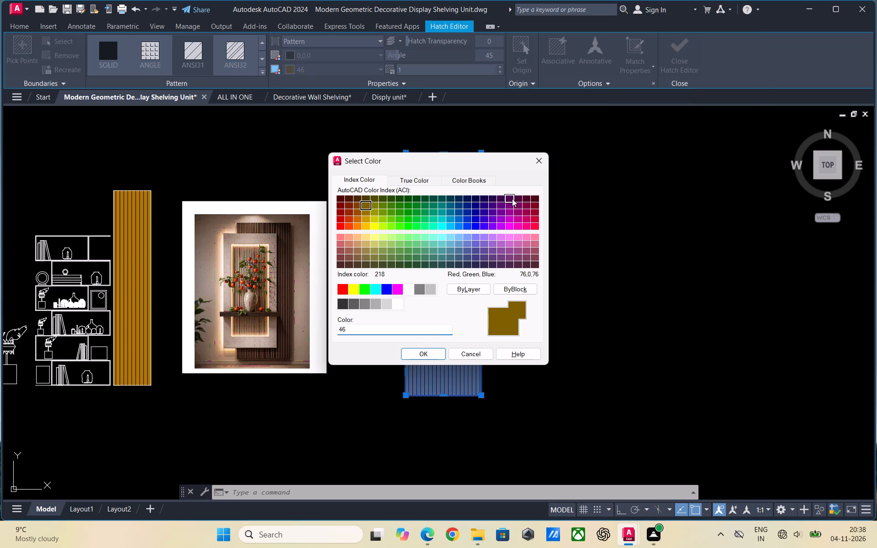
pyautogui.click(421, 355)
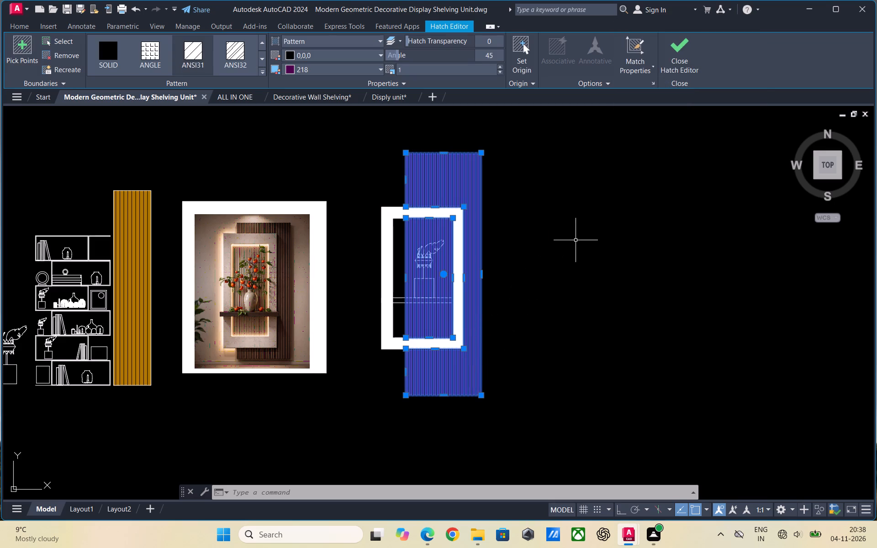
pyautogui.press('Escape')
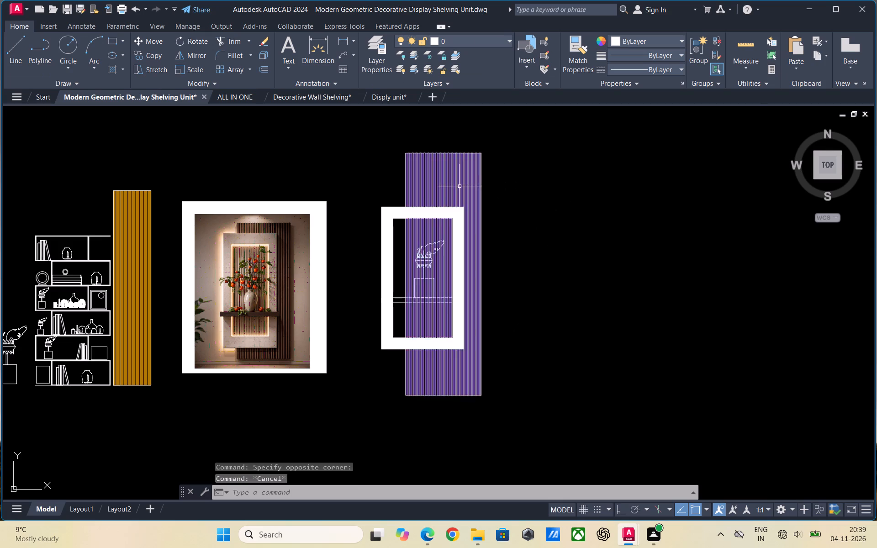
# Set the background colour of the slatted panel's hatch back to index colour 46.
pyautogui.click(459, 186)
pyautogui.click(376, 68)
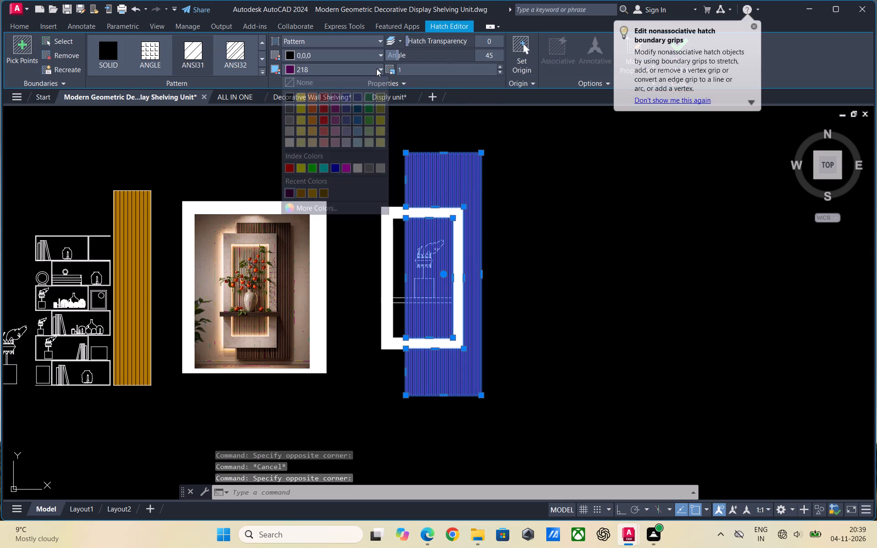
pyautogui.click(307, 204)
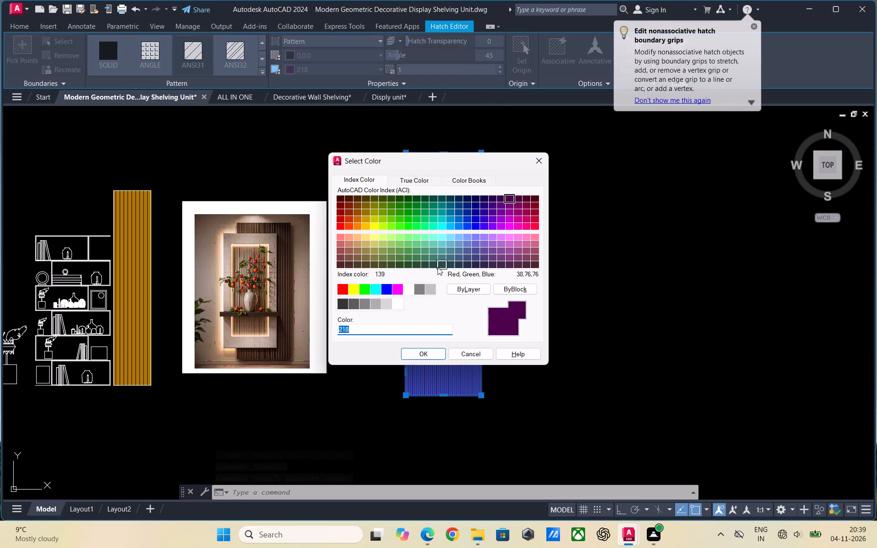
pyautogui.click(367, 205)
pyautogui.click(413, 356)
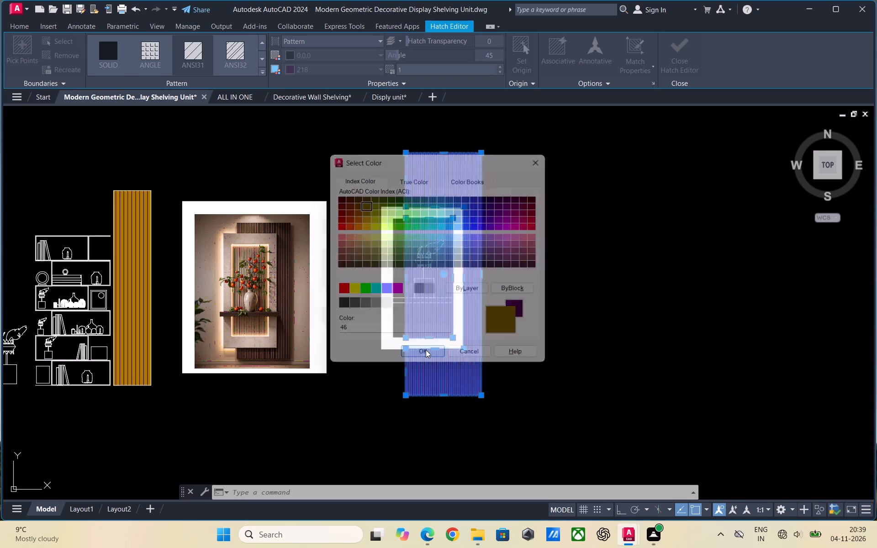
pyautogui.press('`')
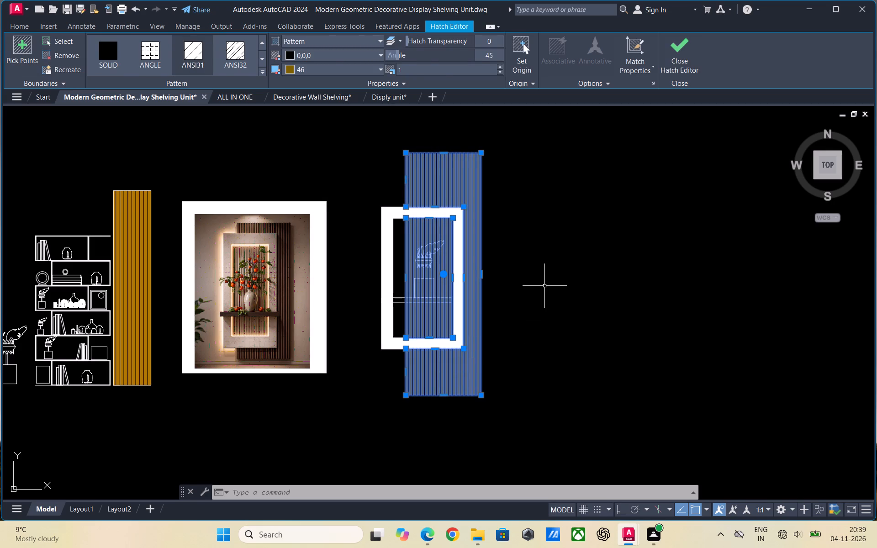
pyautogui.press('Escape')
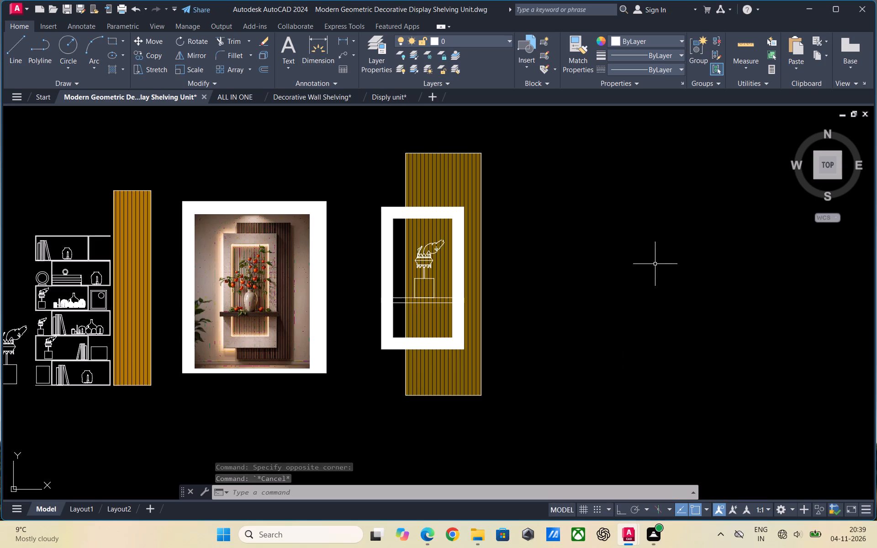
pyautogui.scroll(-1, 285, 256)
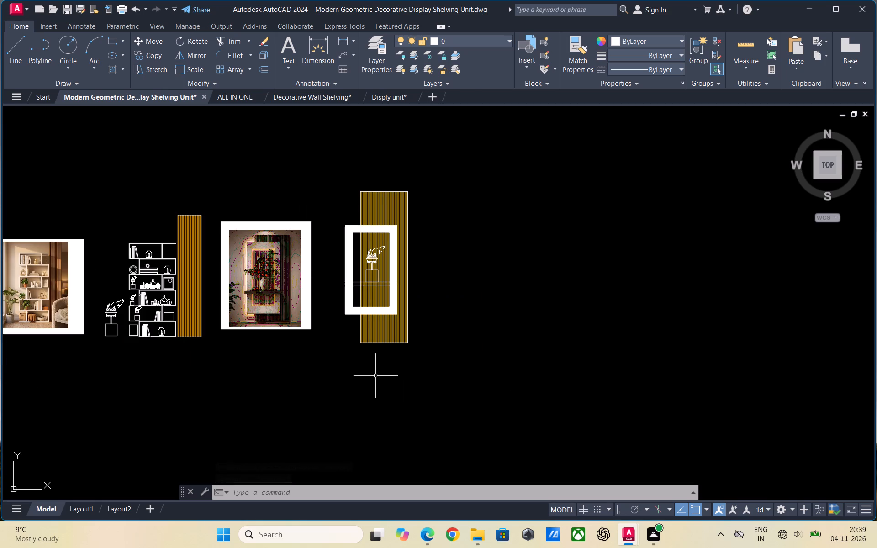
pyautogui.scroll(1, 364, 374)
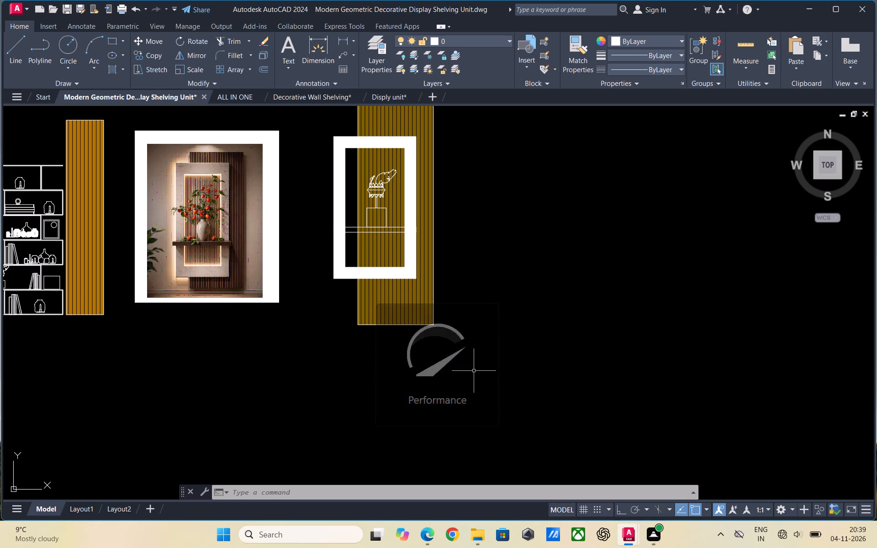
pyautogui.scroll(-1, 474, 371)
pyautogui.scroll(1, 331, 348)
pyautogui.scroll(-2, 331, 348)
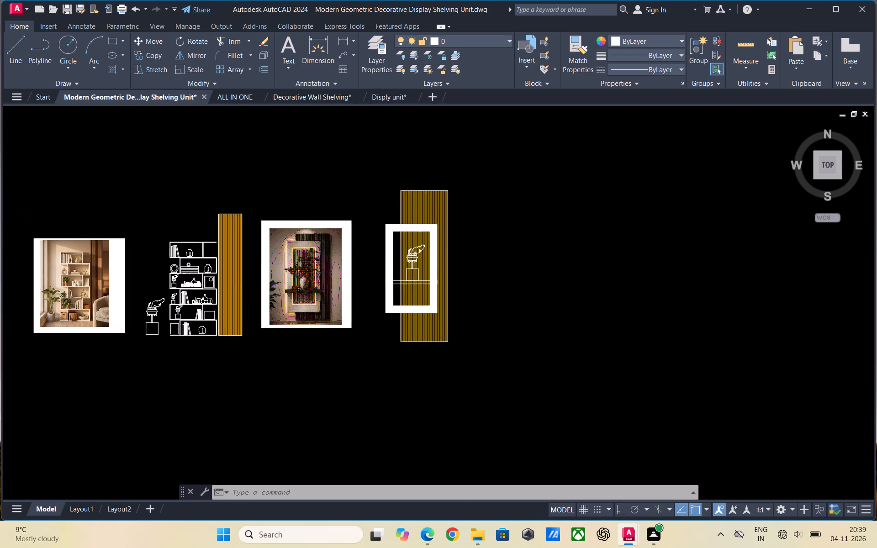
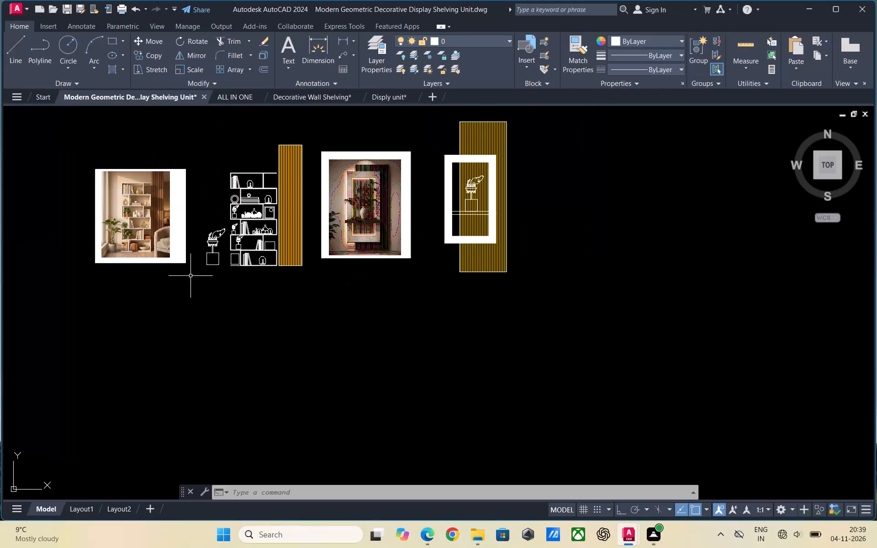
# Move the potted plant and its square stand from beside the bookshelf to the empty space below, toward the second reference photo.
pyautogui.scroll(2, 188, 275)
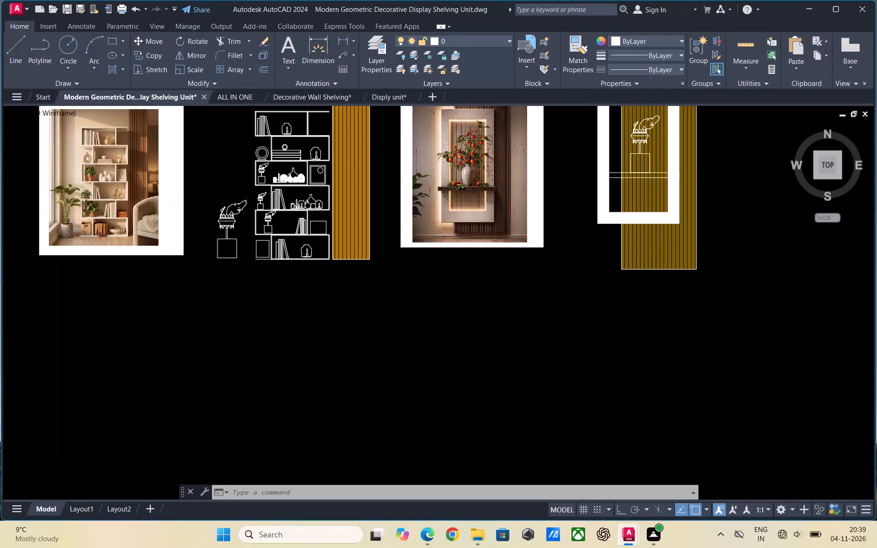
pyautogui.click(251, 248)
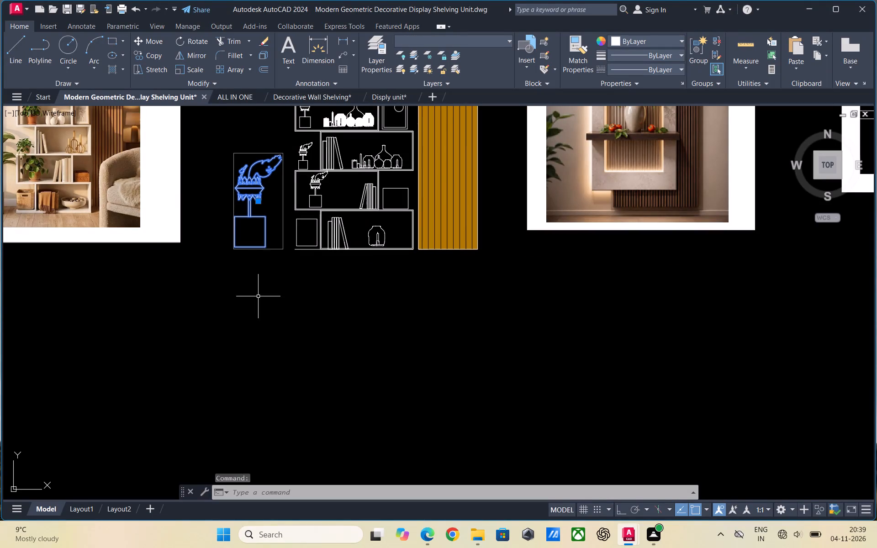
pyautogui.rightClick(258, 296)
pyautogui.click(275, 118)
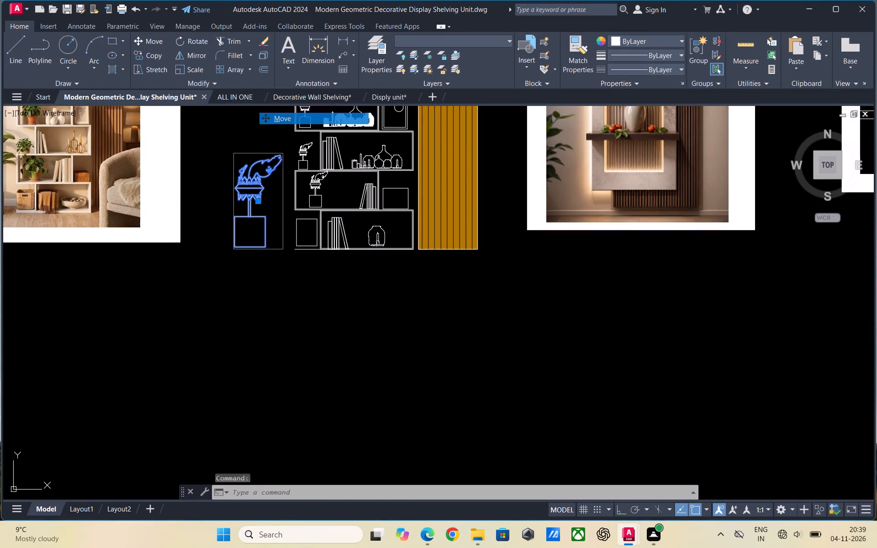
pyautogui.click(249, 219)
pyautogui.click(519, 349)
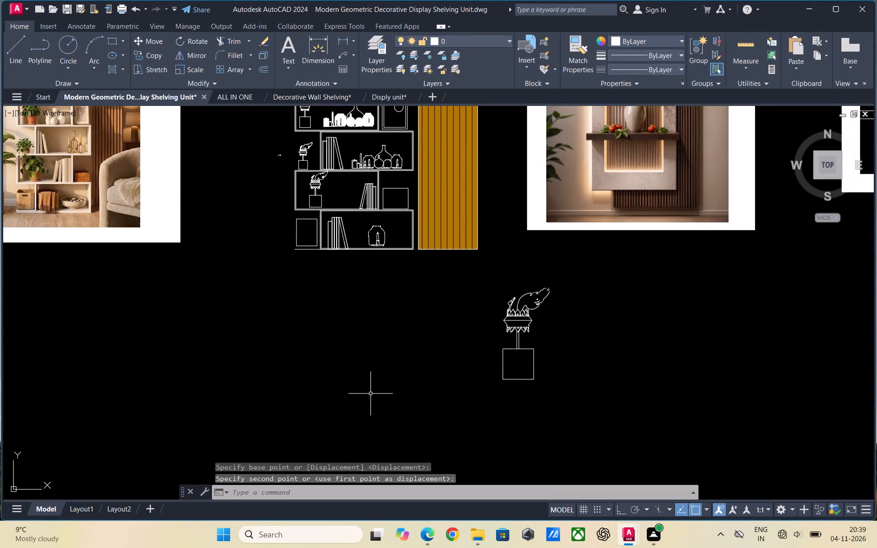
# Erase the small leftover fragments beside the bookshelf where the potted plant stood.
pyautogui.scroll(-1, 369, 394)
pyautogui.scroll(2, 312, 235)
pyautogui.click(307, 251)
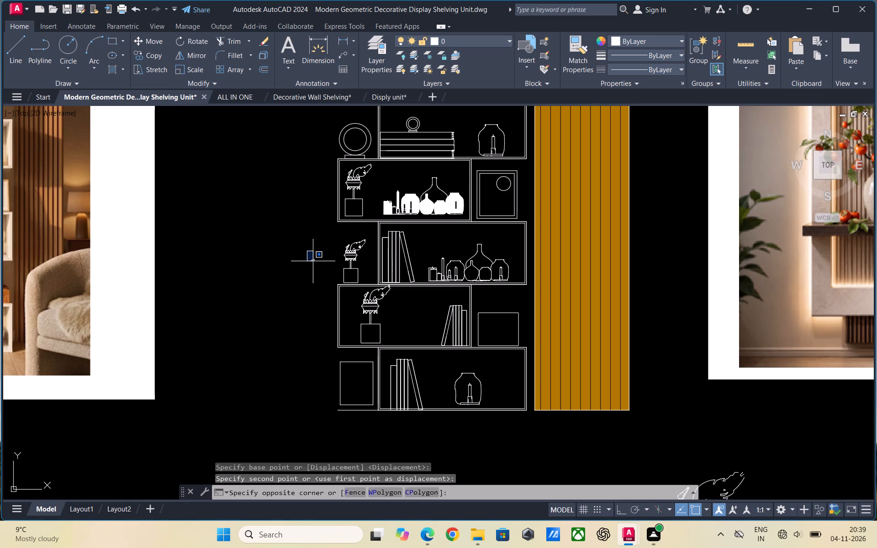
pyautogui.click(322, 274)
pyautogui.press('Delete')
# Compare the bookshelf elevation and its shelf items with the reference photo.
pyautogui.scroll(-1, 207, 300)
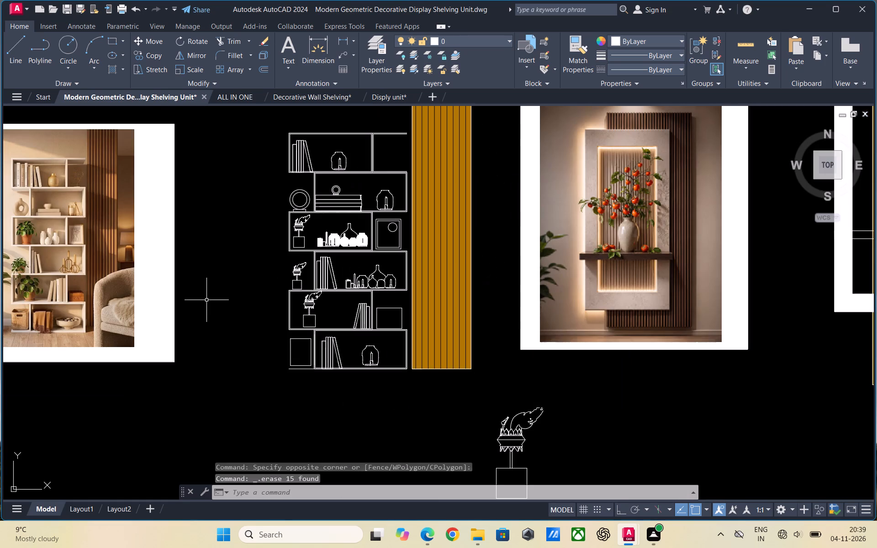
pyautogui.scroll(1, 250, 179)
pyautogui.scroll(-2, 250, 179)
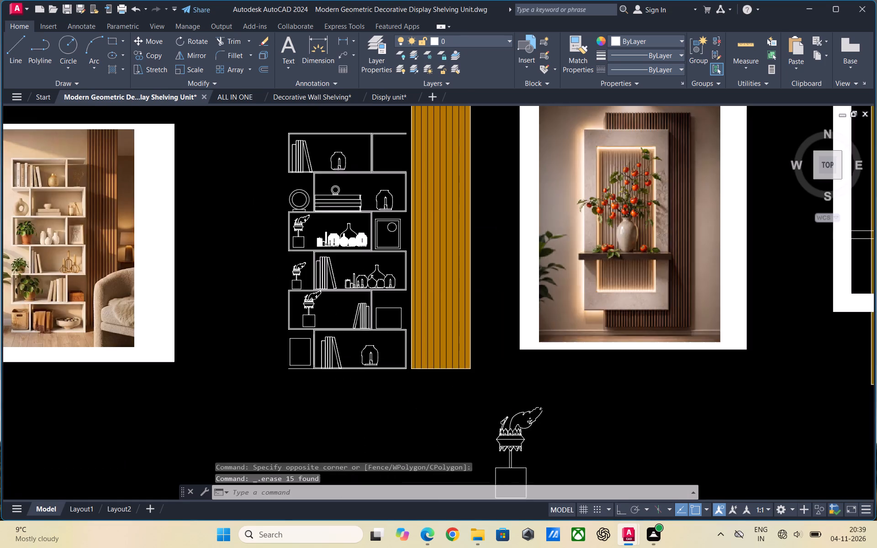
pyautogui.scroll(1, 151, 198)
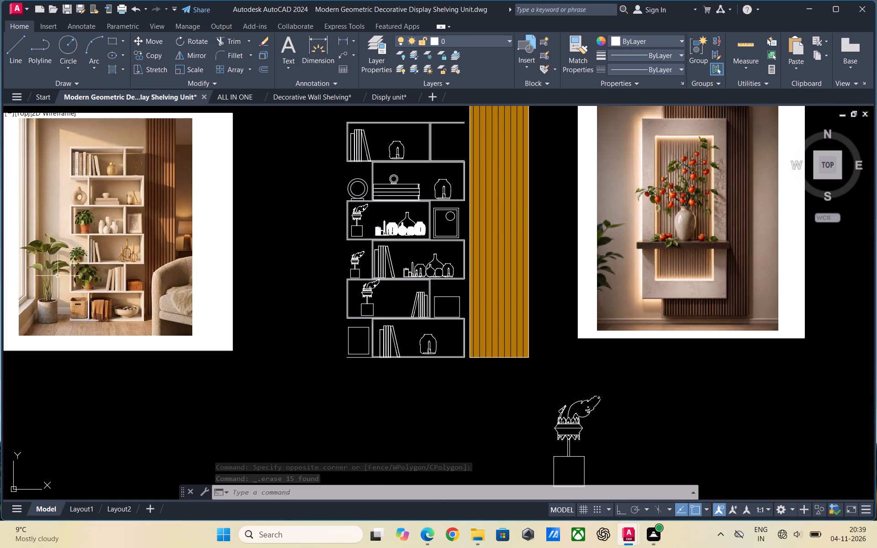
pyautogui.scroll(2, 403, 231)
pyautogui.scroll(-2, 423, 237)
pyautogui.scroll(1, 428, 236)
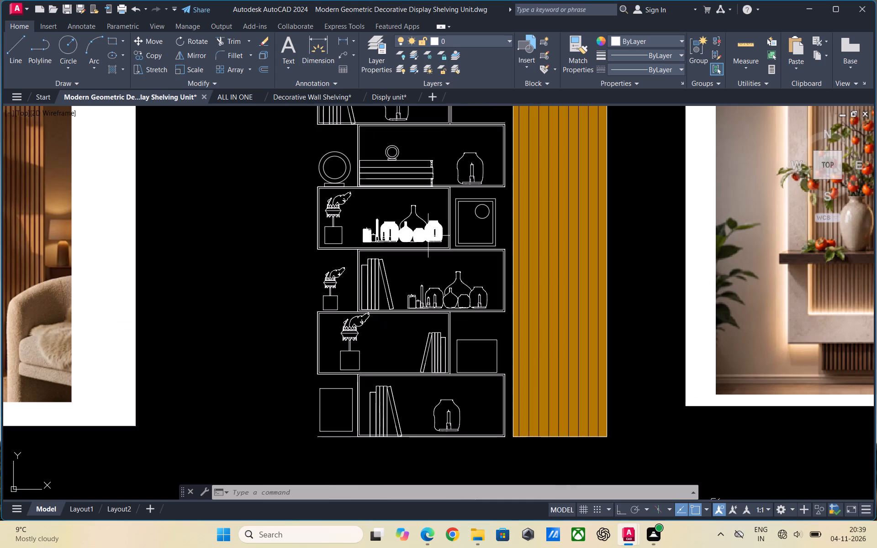
# Scale the white-filled vase and candle group in the bookshelf compartment down slightly from its bottom-left corner.
pyautogui.click(419, 238)
pyautogui.scroll(2, 416, 225)
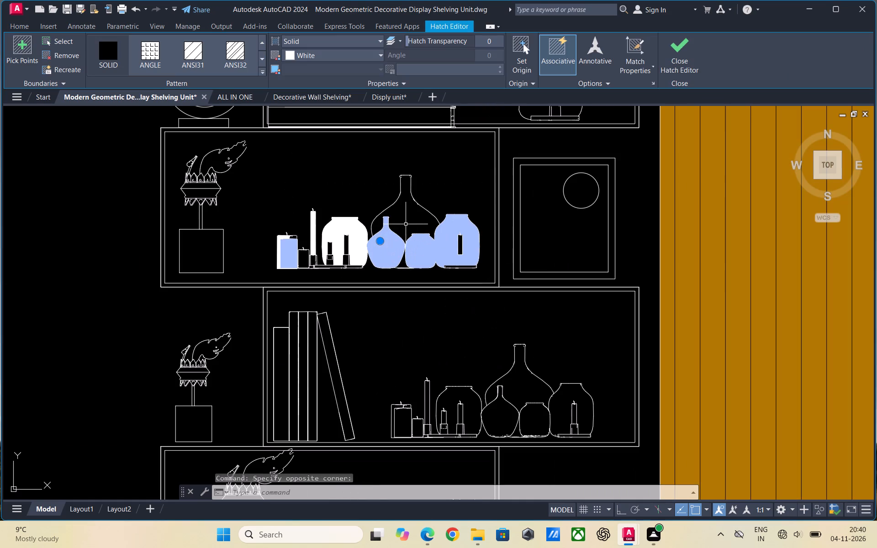
pyautogui.press('Escape')
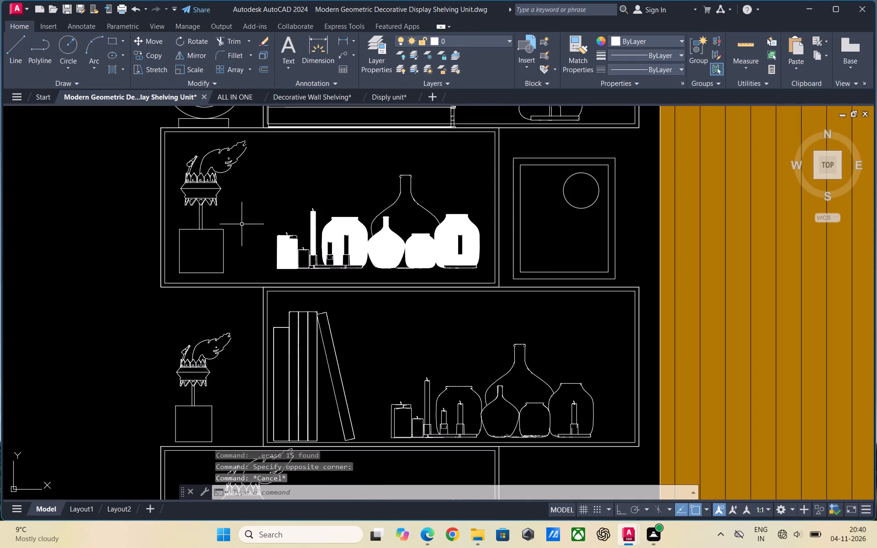
pyautogui.click(275, 159)
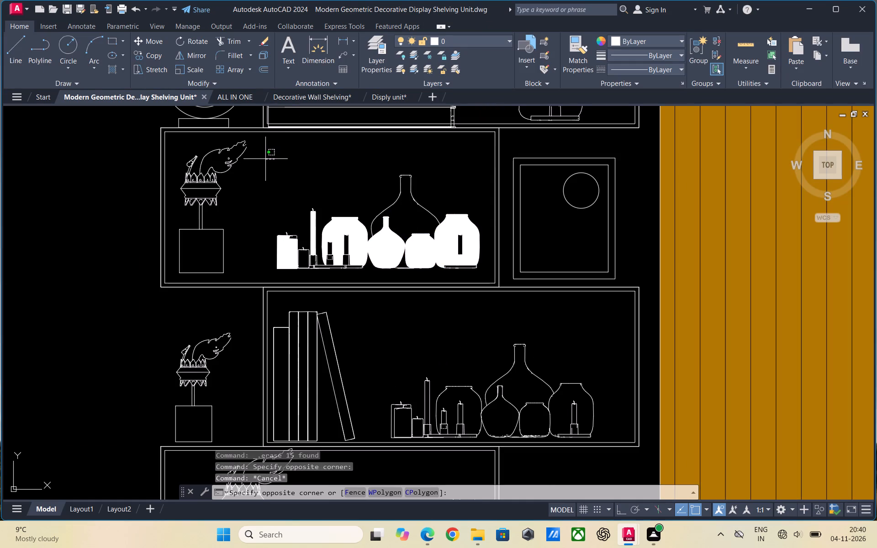
pyautogui.click(265, 159)
pyautogui.click(259, 163)
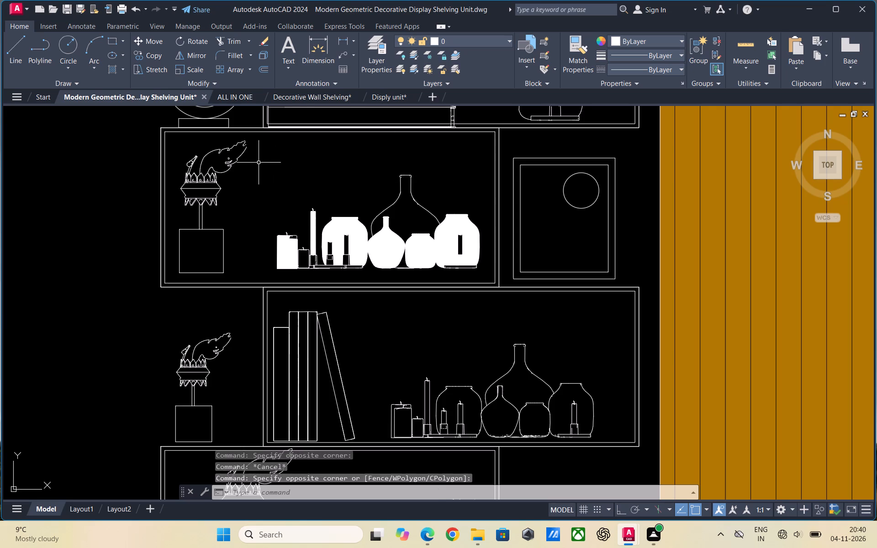
pyautogui.click(482, 275)
pyautogui.write('scv')
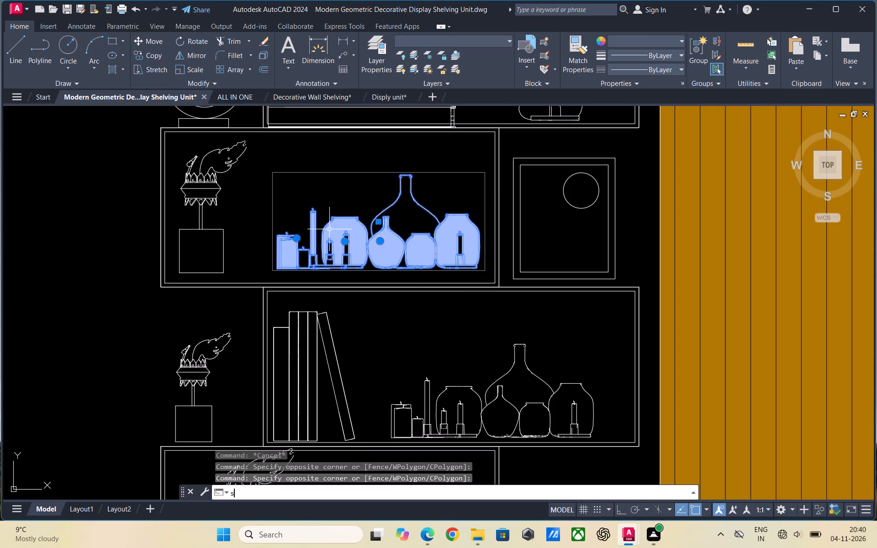
pyautogui.press('BackSpace')
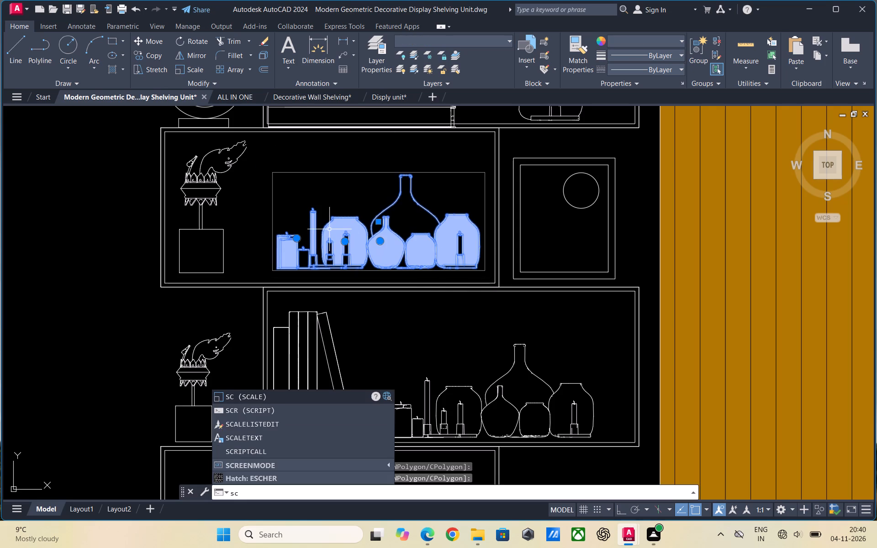
pyautogui.write('ale')
pyautogui.press('Return')
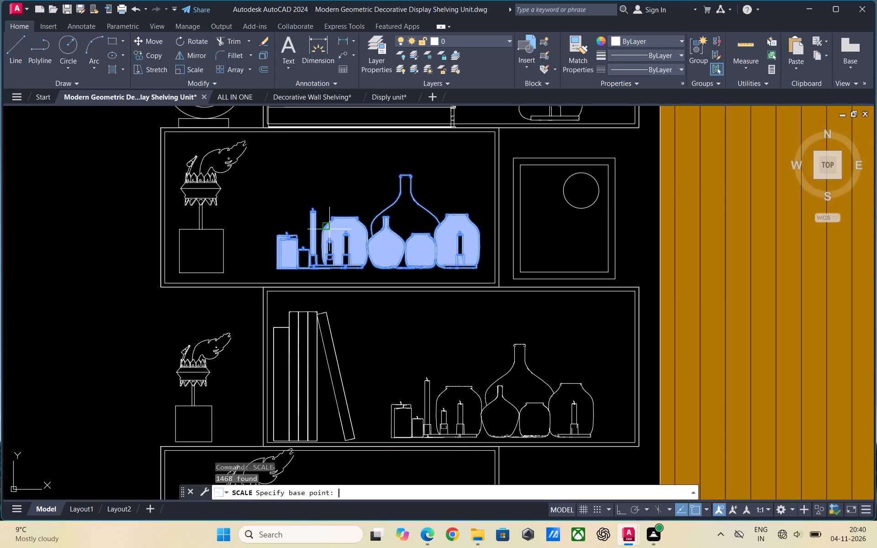
pyautogui.click(275, 266)
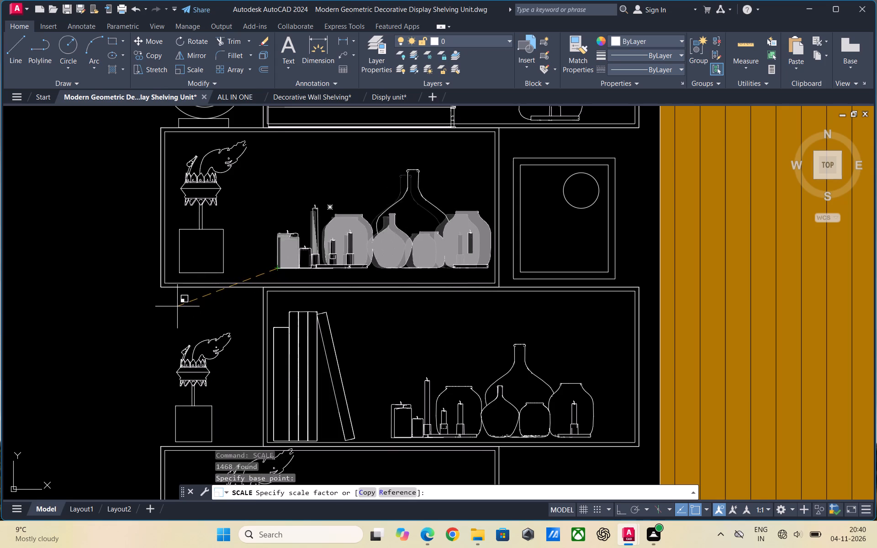
pyautogui.click(190, 306)
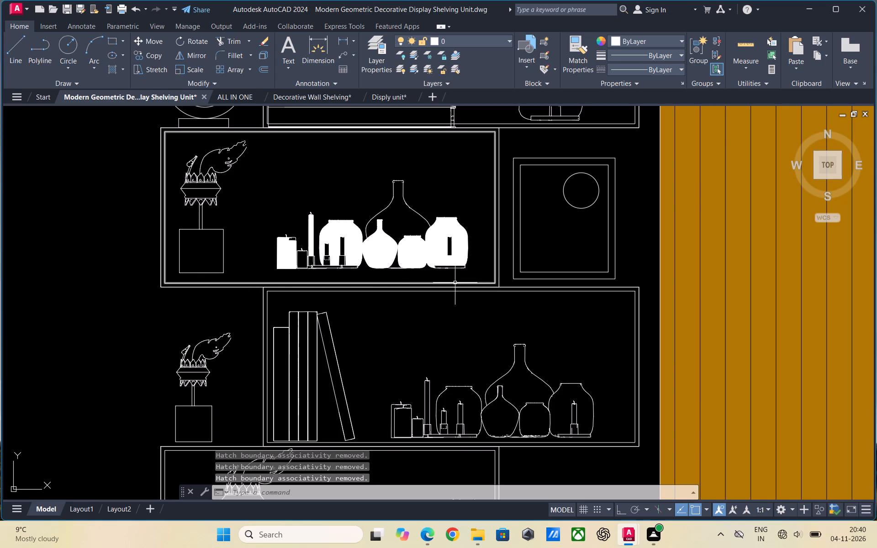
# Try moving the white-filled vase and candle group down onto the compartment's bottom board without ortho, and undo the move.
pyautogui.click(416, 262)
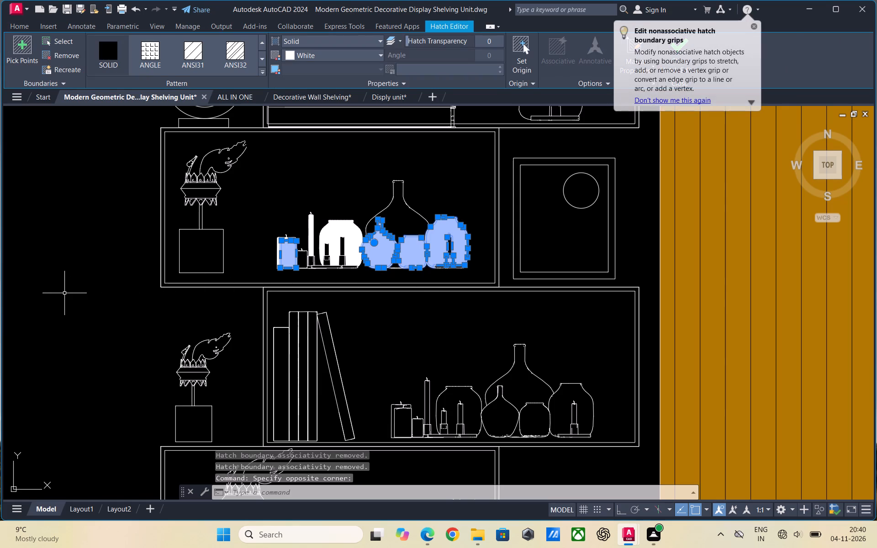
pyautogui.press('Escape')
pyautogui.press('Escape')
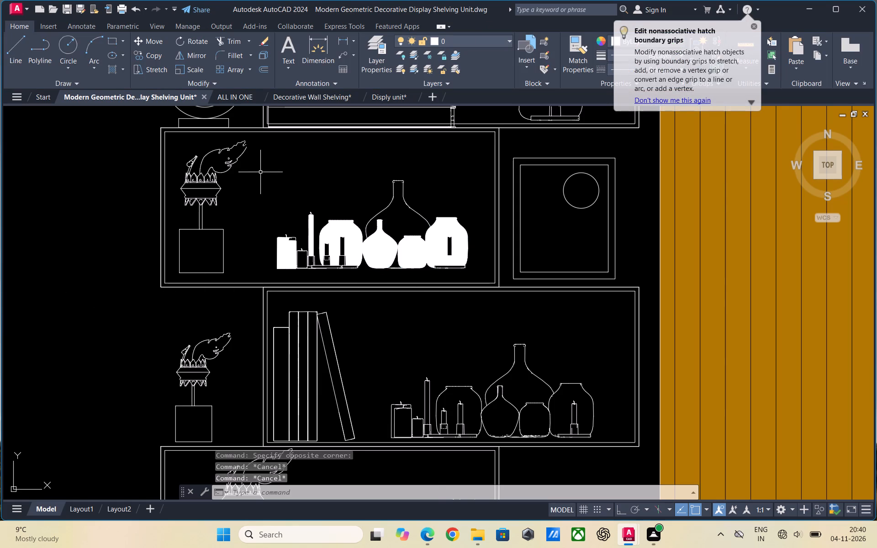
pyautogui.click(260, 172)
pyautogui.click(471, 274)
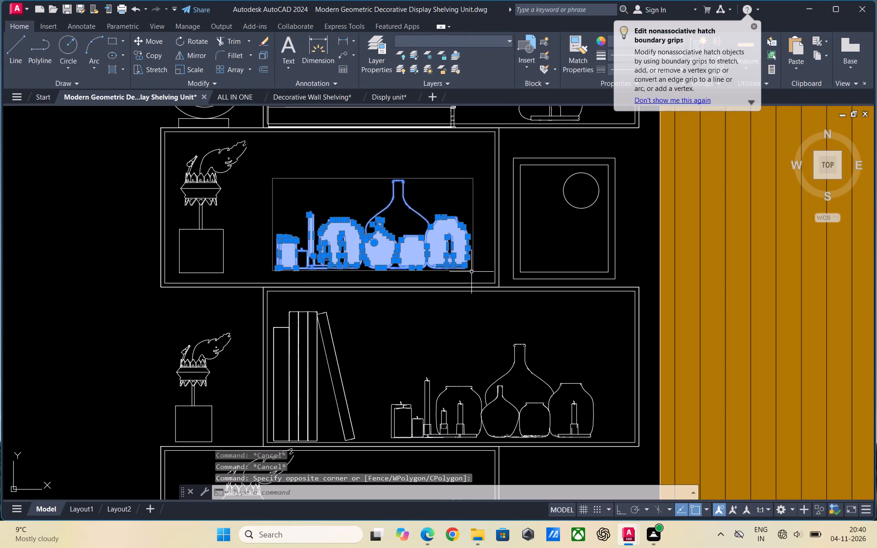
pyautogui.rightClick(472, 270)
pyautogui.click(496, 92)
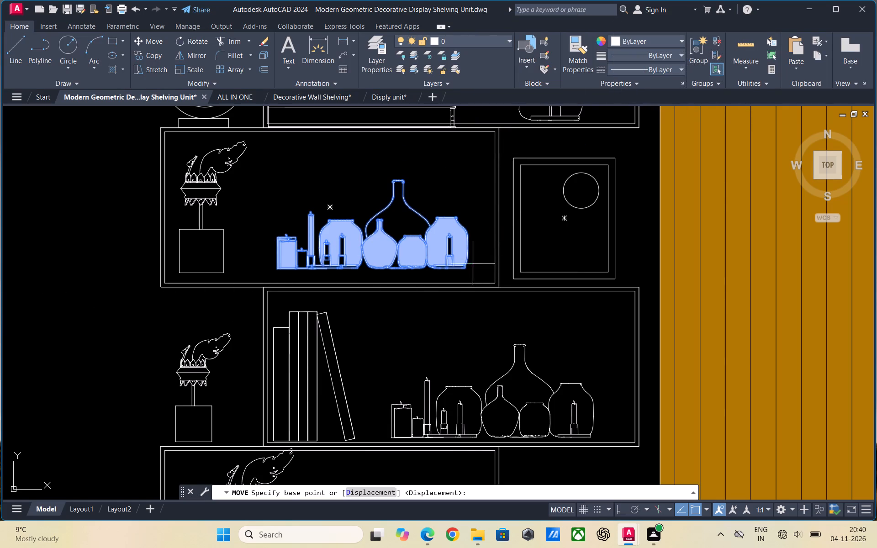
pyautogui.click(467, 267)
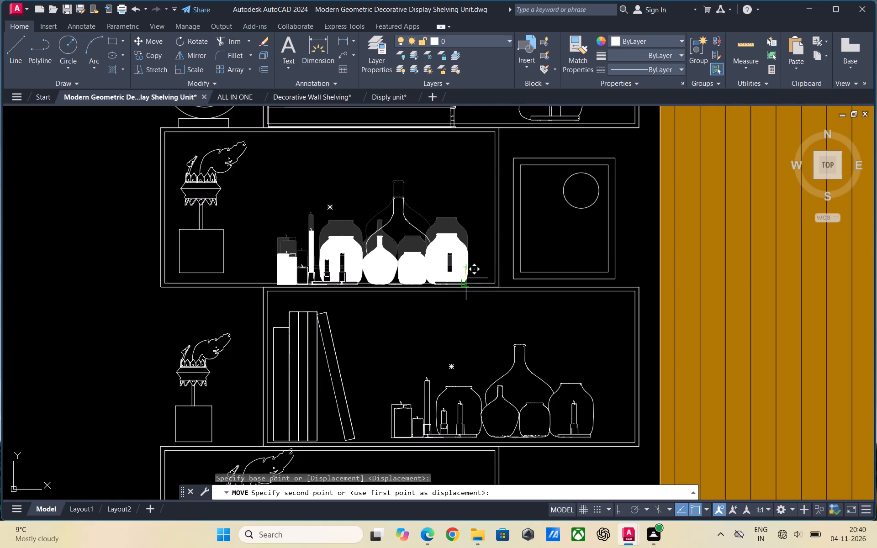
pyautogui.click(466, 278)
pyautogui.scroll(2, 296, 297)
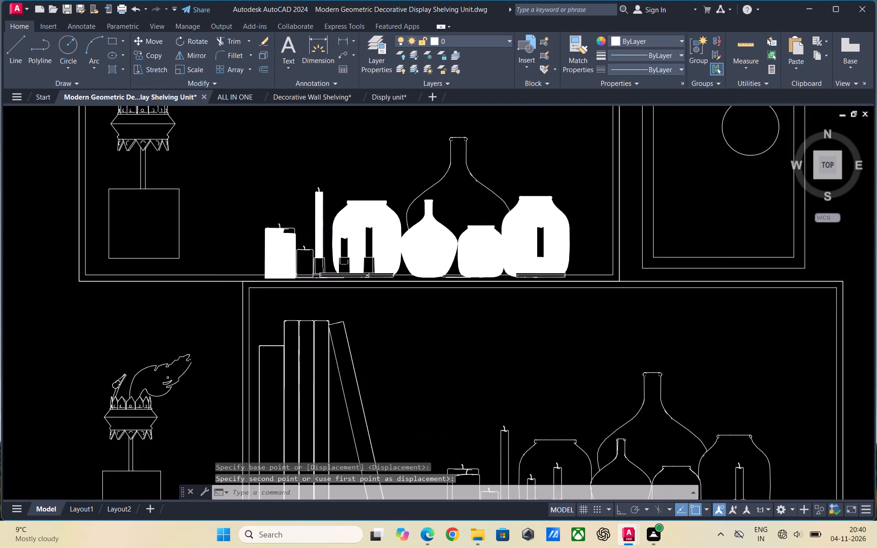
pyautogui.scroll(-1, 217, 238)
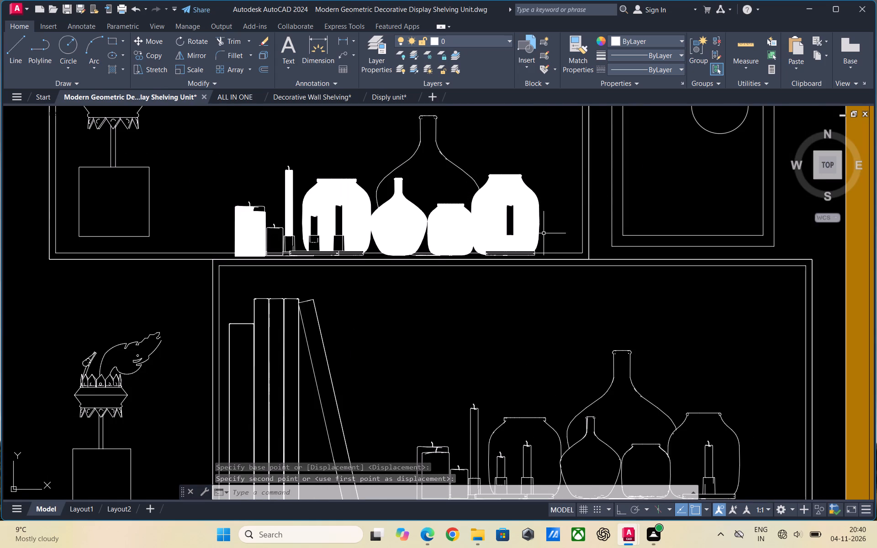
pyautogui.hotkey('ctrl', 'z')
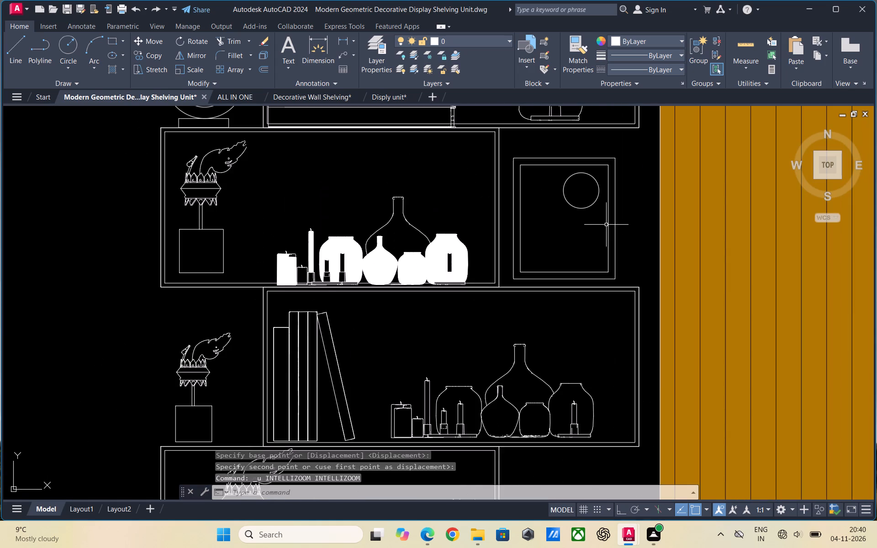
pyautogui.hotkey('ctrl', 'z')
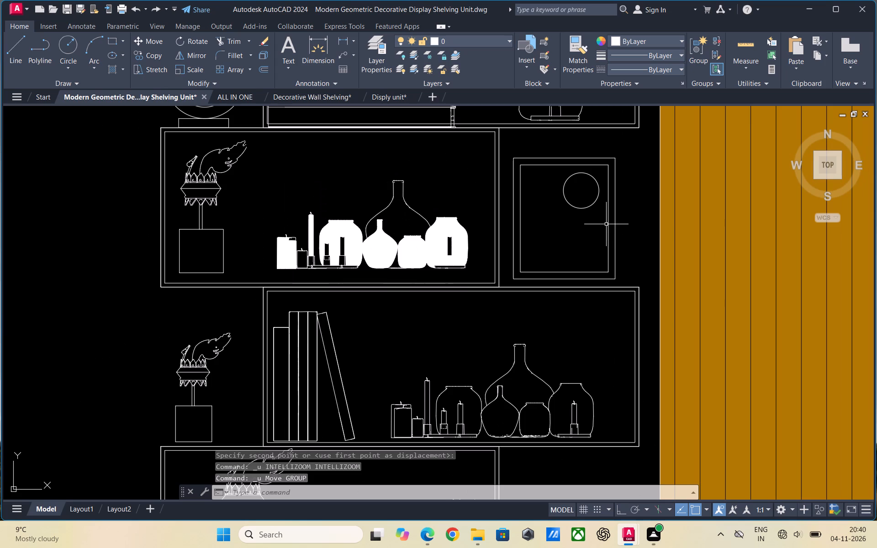
# Move the white-filled vase and candle group straight down about 2" toward the compartment's bottom board with ortho on.
pyautogui.scroll(1, 483, 251)
pyautogui.click(477, 281)
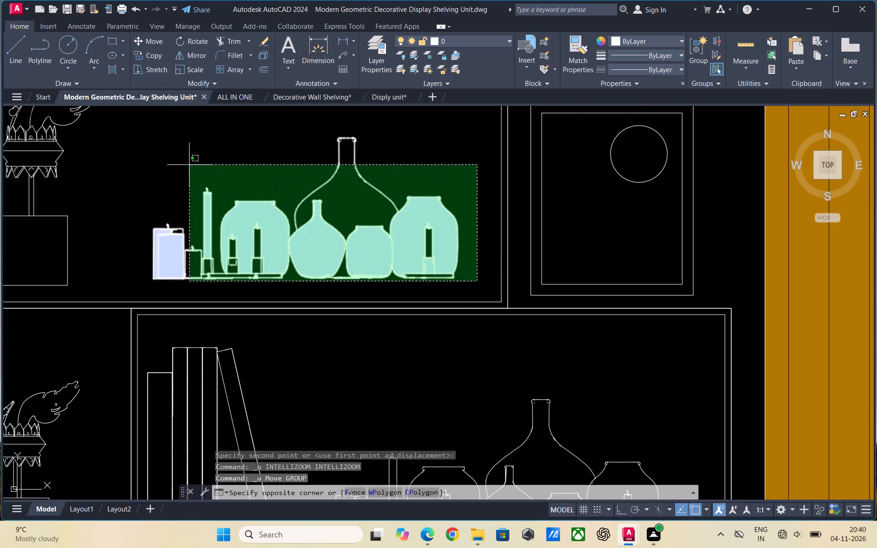
pyautogui.click(138, 135)
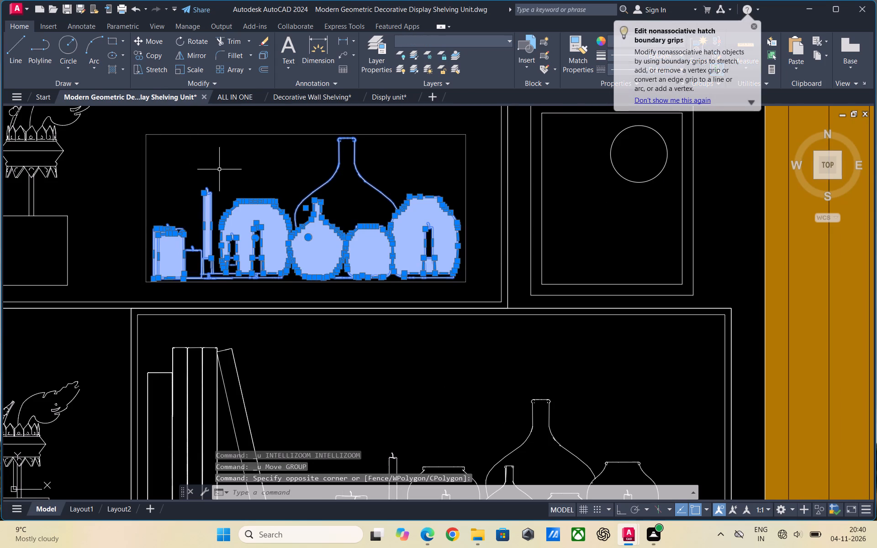
pyautogui.rightClick(219, 169)
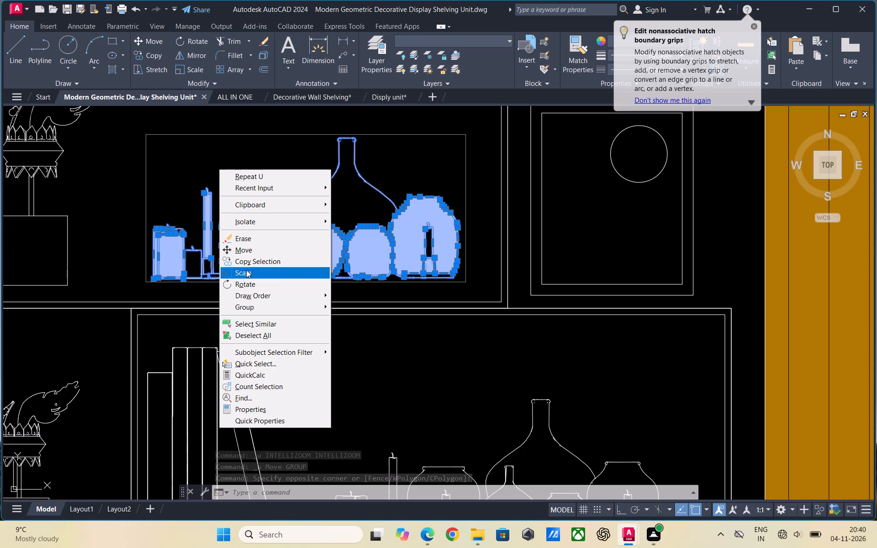
pyautogui.click(249, 253)
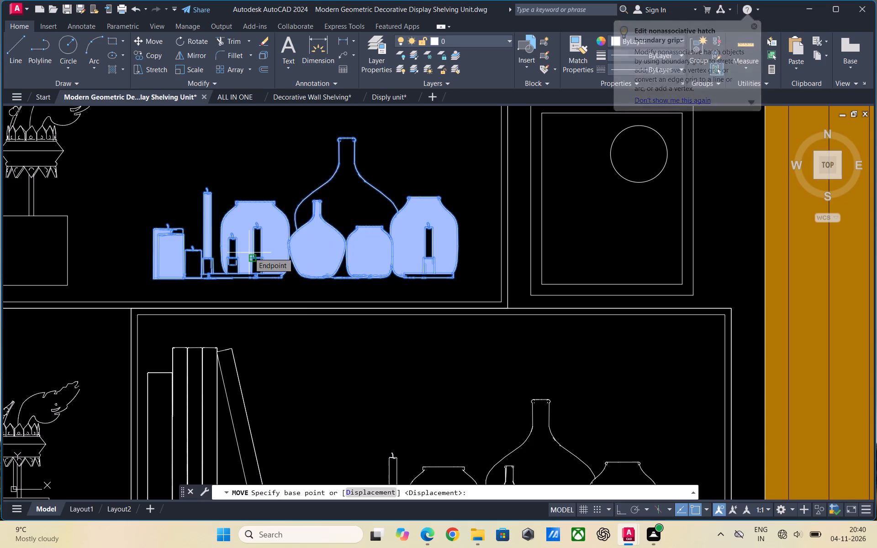
pyautogui.press('F8')
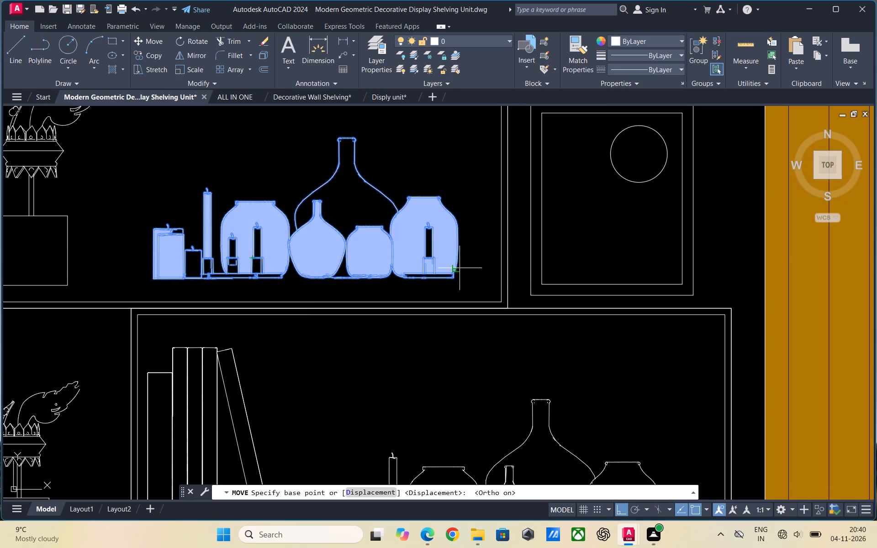
pyautogui.click(453, 278)
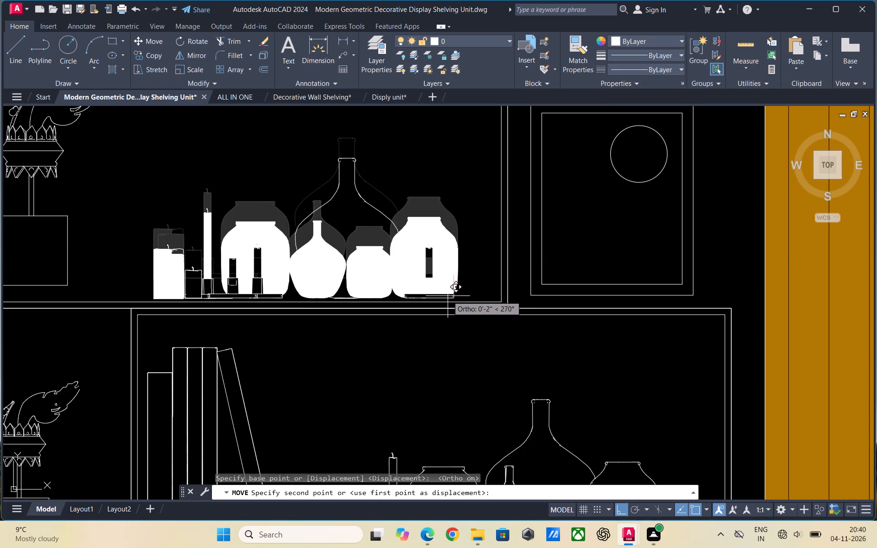
pyautogui.click(448, 296)
pyautogui.scroll(-2, 461, 217)
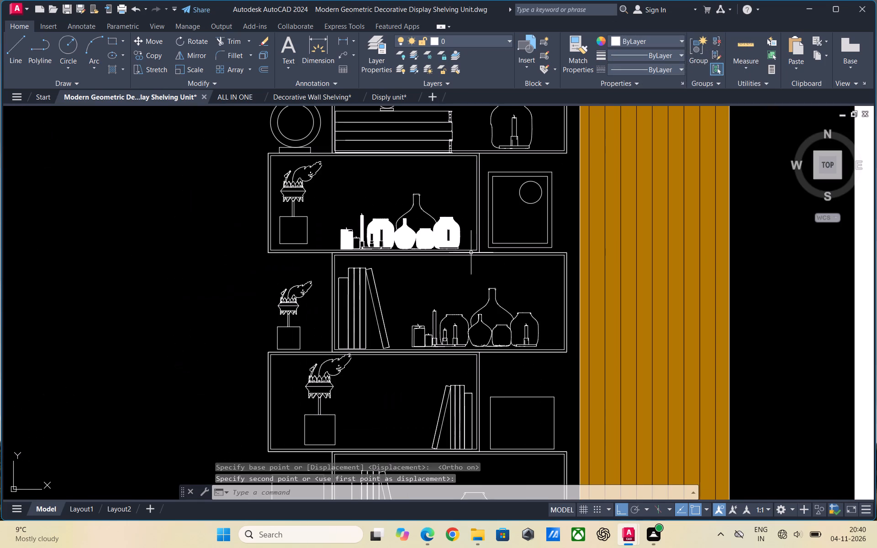
# Save the drawing.
pyautogui.hotkey('ctrl', 's')
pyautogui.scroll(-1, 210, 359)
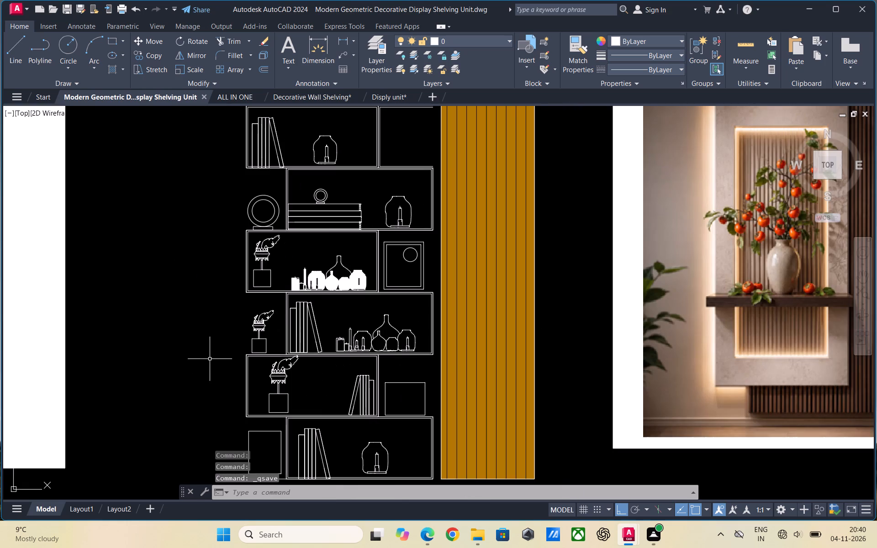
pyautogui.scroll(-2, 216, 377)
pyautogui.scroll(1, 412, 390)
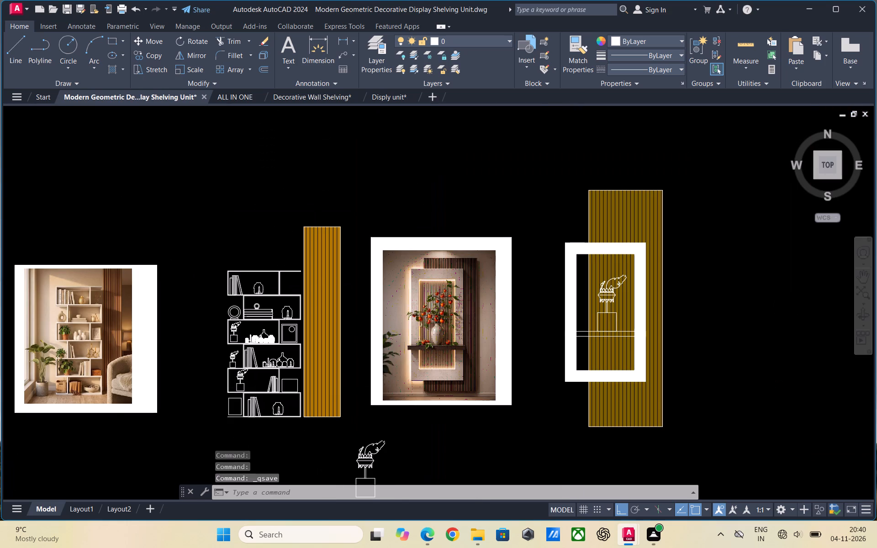
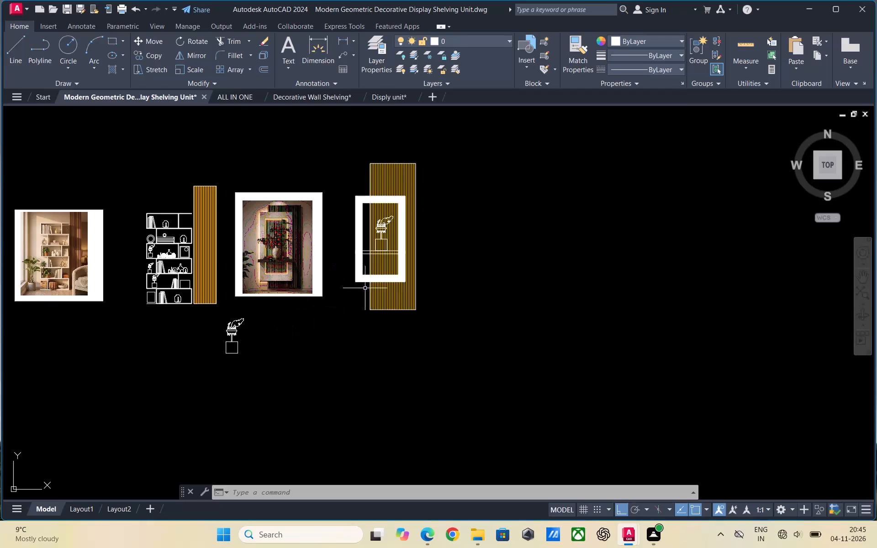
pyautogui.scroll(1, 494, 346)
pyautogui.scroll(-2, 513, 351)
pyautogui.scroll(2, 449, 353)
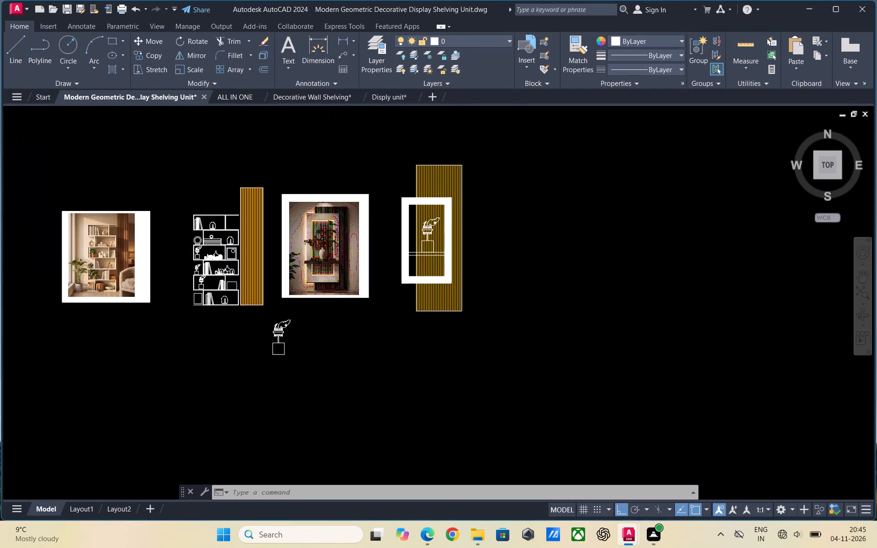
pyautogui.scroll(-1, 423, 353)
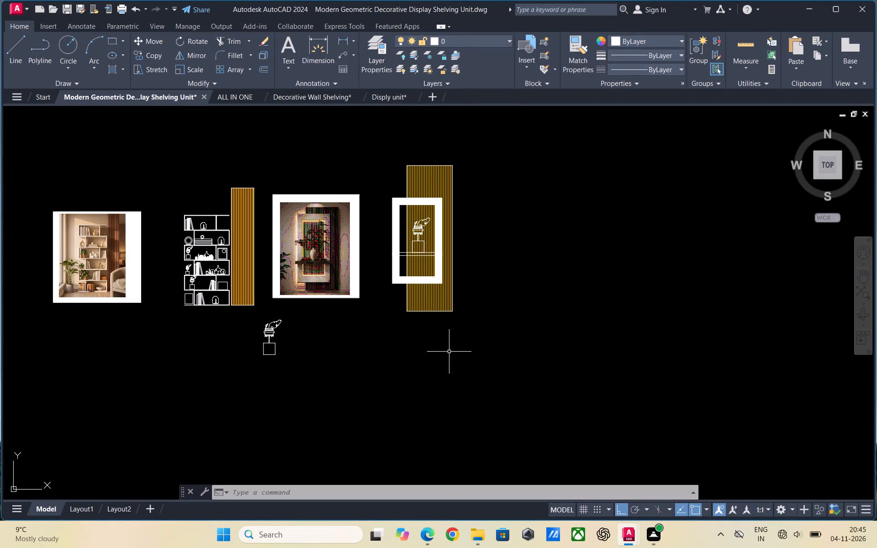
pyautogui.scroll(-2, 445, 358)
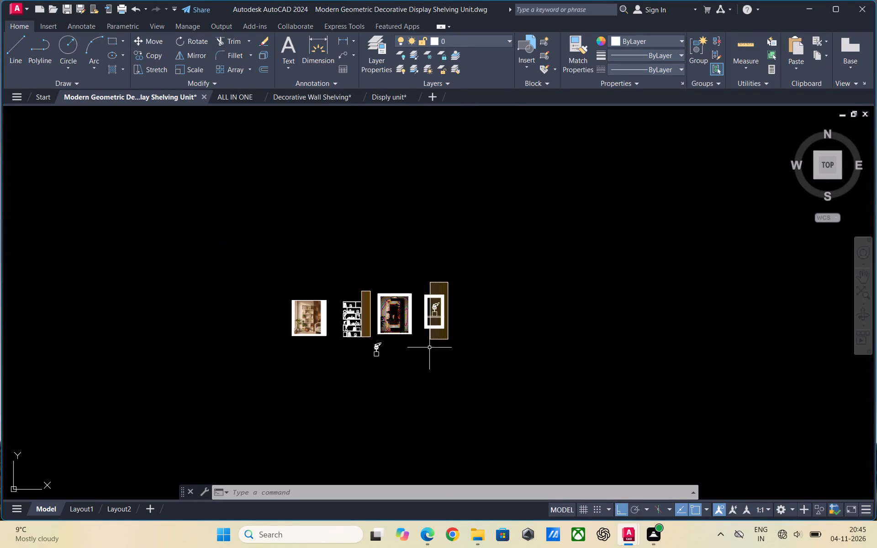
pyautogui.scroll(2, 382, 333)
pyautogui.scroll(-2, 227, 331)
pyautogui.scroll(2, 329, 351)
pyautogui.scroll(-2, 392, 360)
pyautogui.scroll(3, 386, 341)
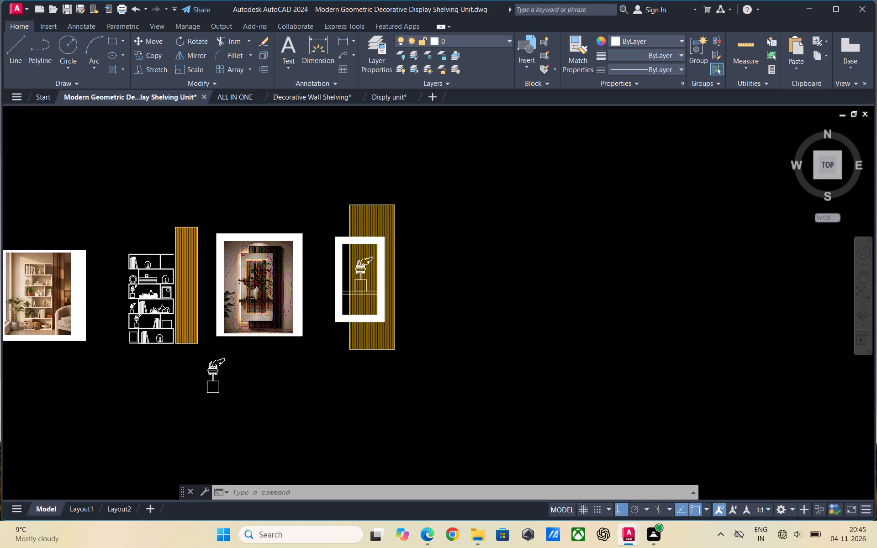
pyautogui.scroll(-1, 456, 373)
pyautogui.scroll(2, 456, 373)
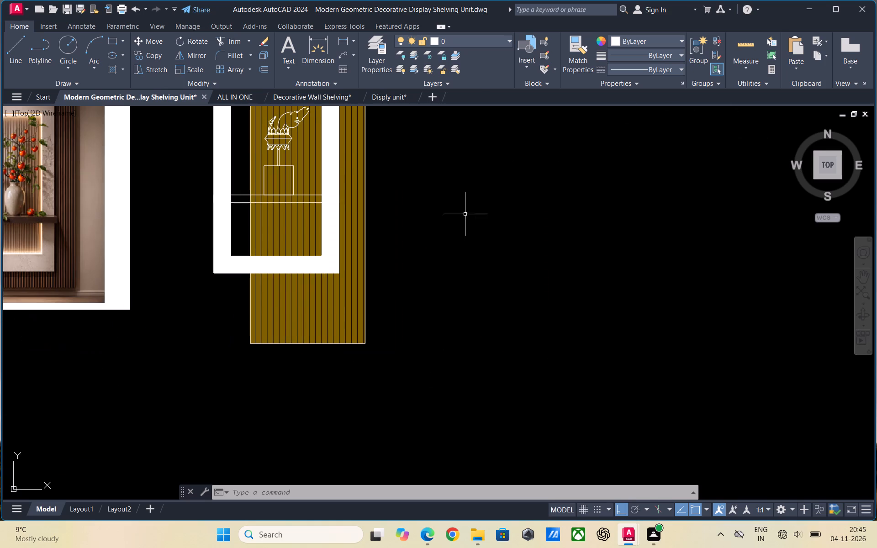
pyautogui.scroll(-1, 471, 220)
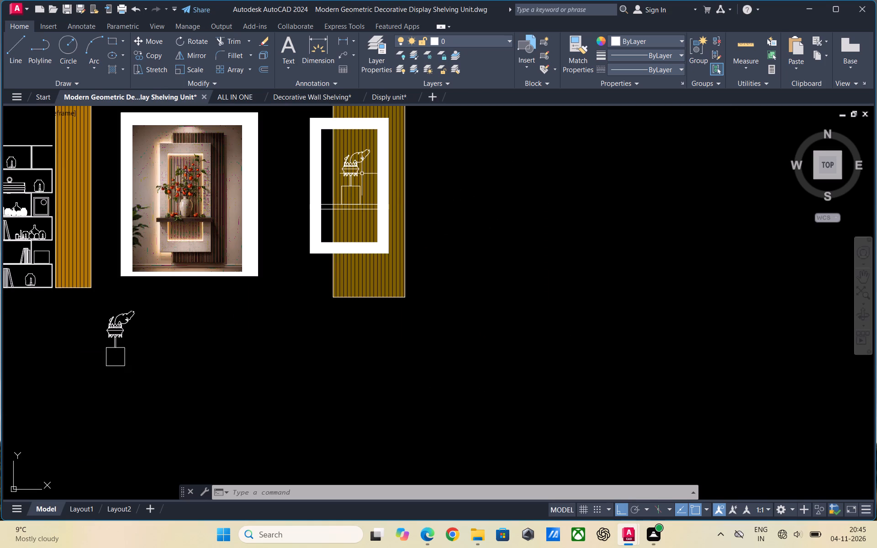
# Delete the spare potted plant and its square stand lying loose below the bookshelf elevation and the second reference photo.
pyautogui.scroll(-1, 456, 222)
pyautogui.scroll(-1, 538, 245)
pyautogui.scroll(1, 386, 270)
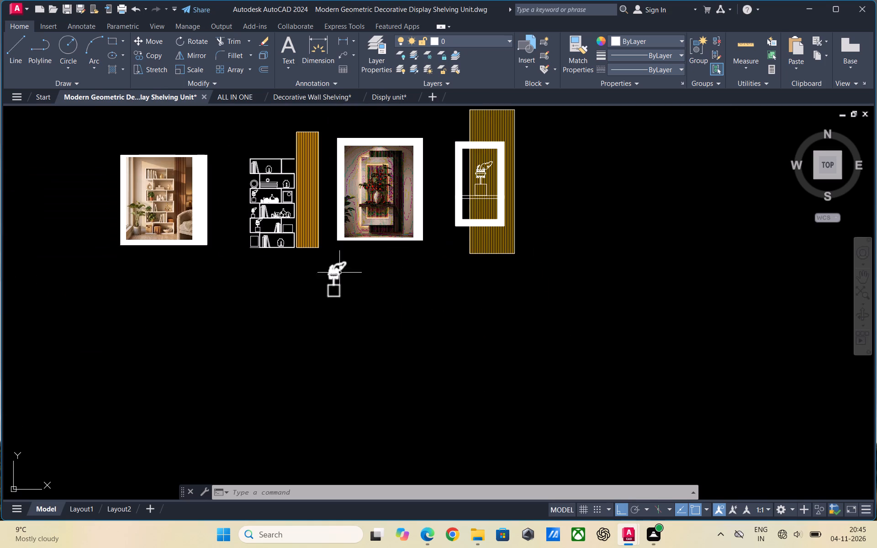
pyautogui.click(362, 298)
pyautogui.click(320, 257)
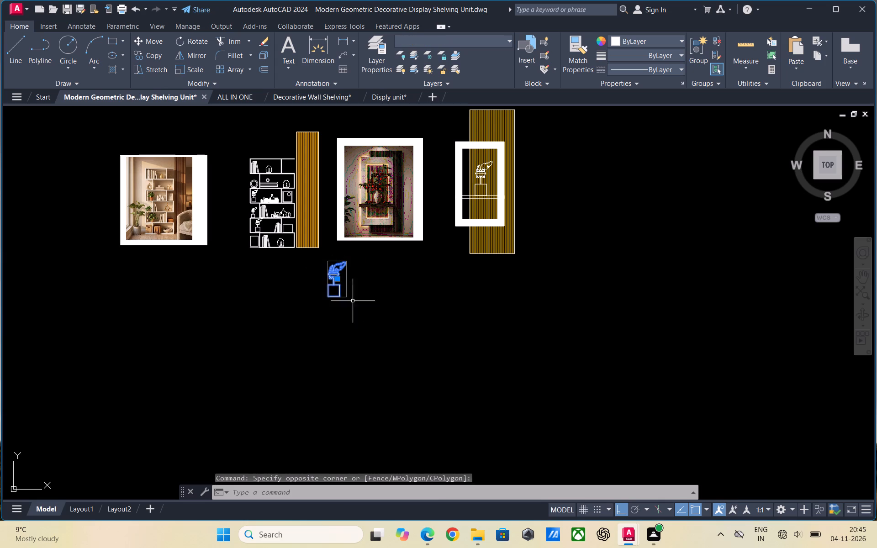
pyautogui.press('Delete')
pyautogui.scroll(-1, 392, 313)
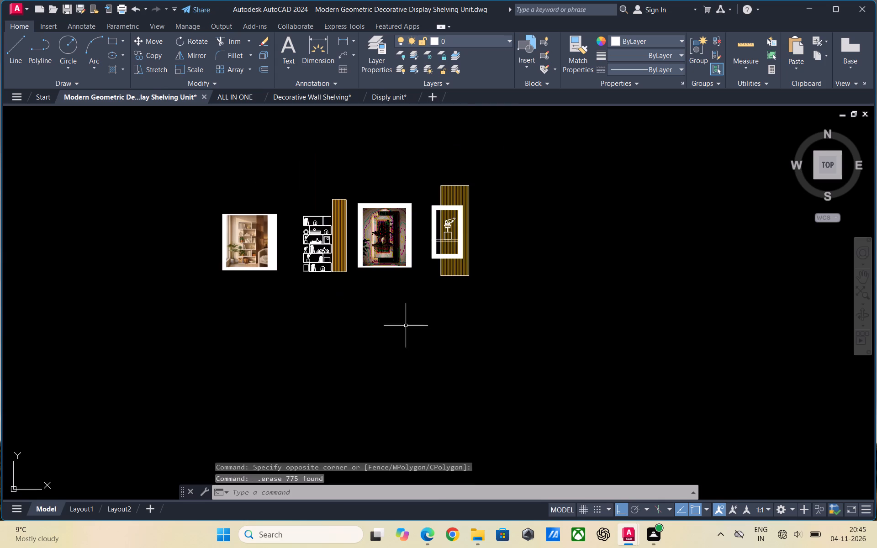
pyautogui.scroll(1, 452, 359)
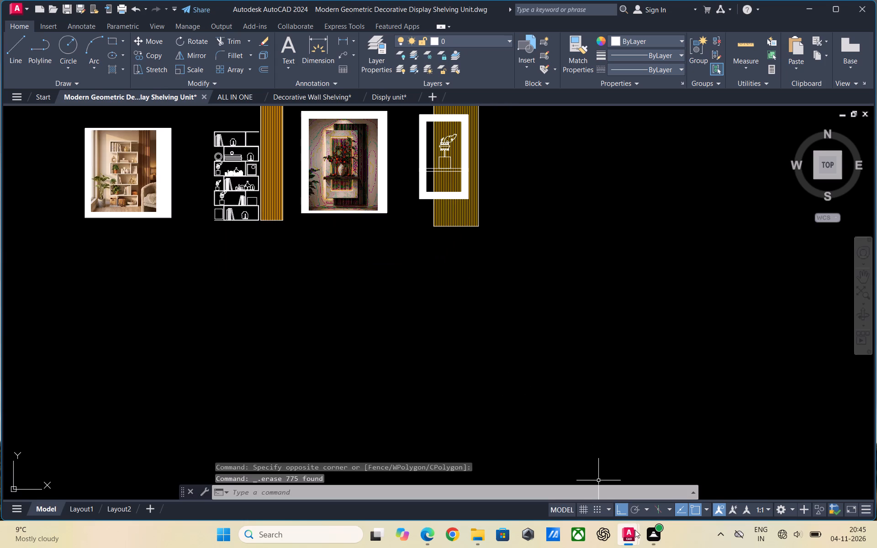
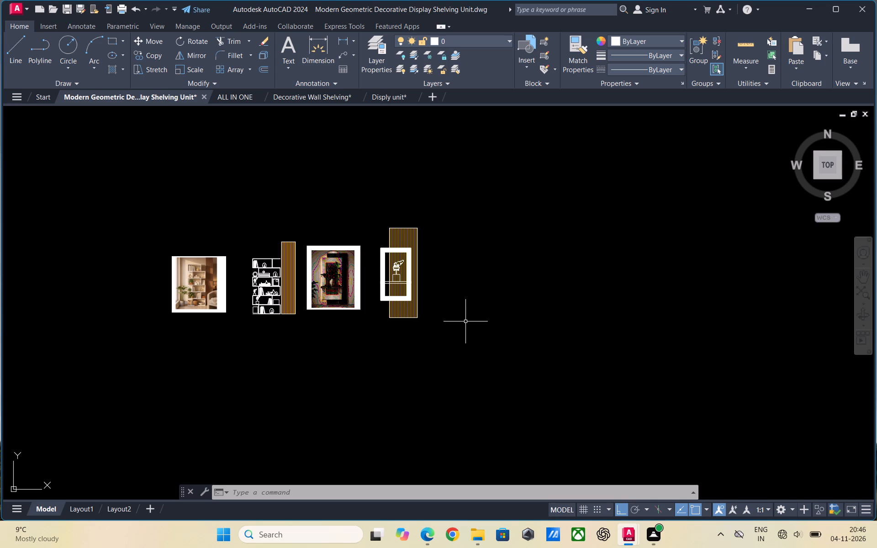
# Save the drawing.
pyautogui.scroll(1, 417, 314)
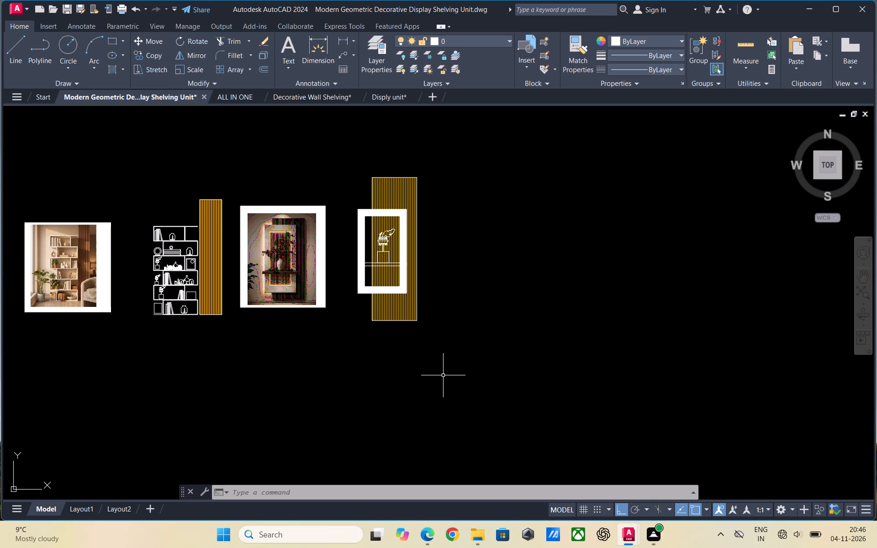
pyautogui.scroll(-1, 367, 374)
pyautogui.scroll(1, 444, 368)
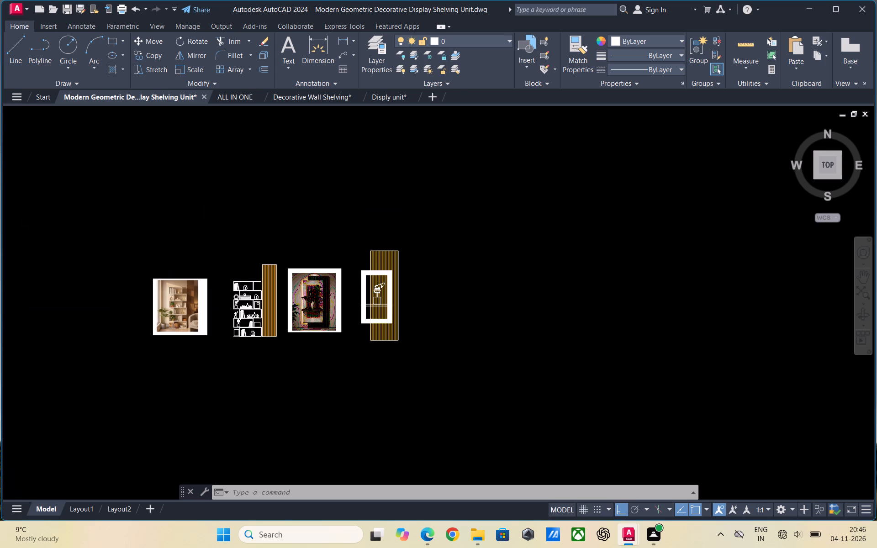
pyautogui.hotkey('ctrl', 's')
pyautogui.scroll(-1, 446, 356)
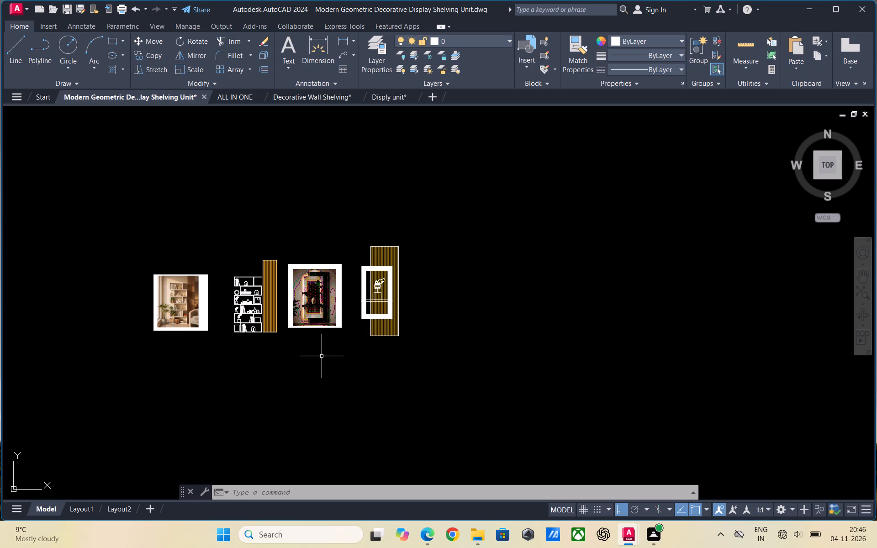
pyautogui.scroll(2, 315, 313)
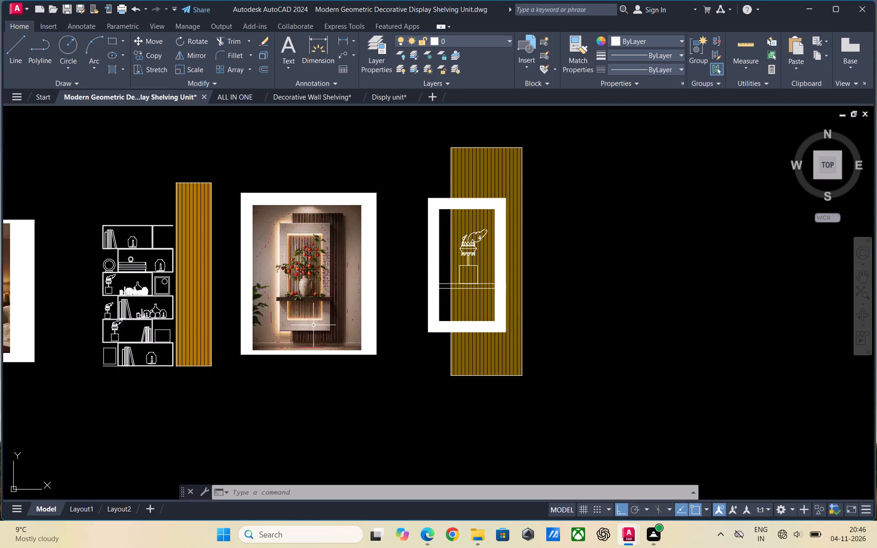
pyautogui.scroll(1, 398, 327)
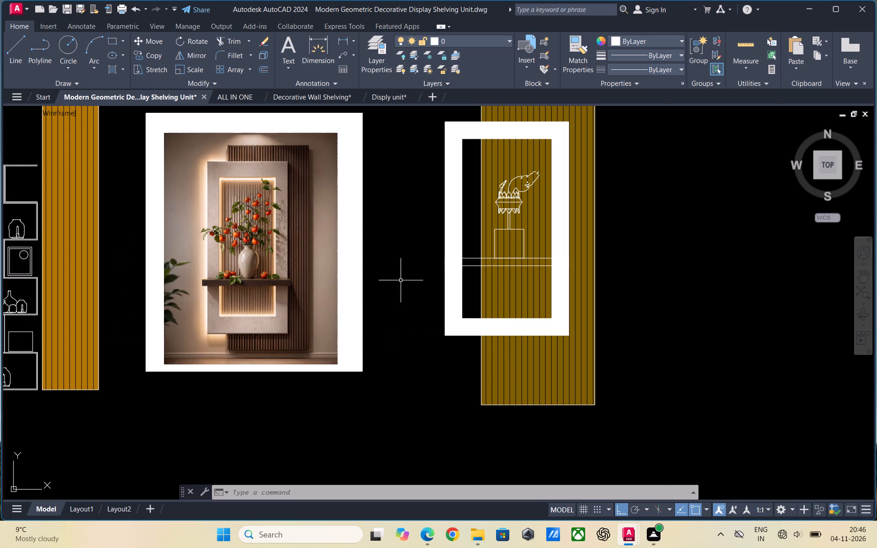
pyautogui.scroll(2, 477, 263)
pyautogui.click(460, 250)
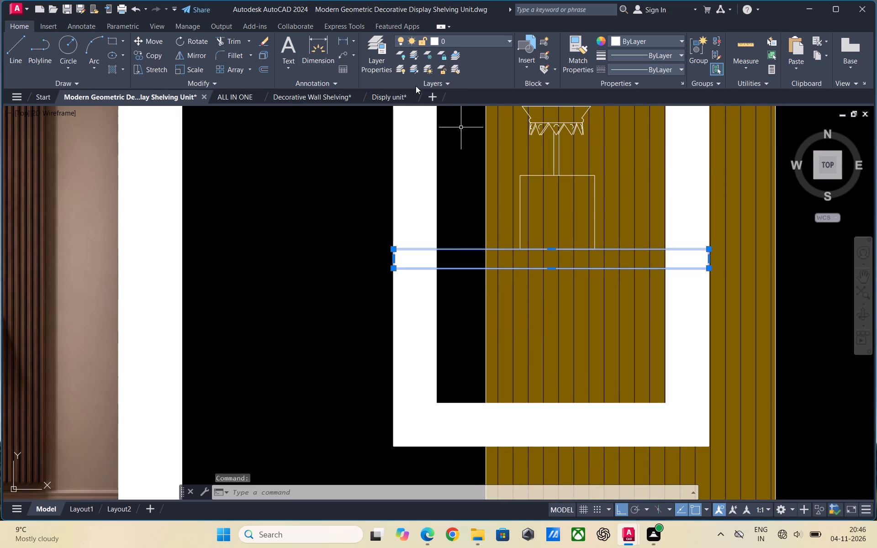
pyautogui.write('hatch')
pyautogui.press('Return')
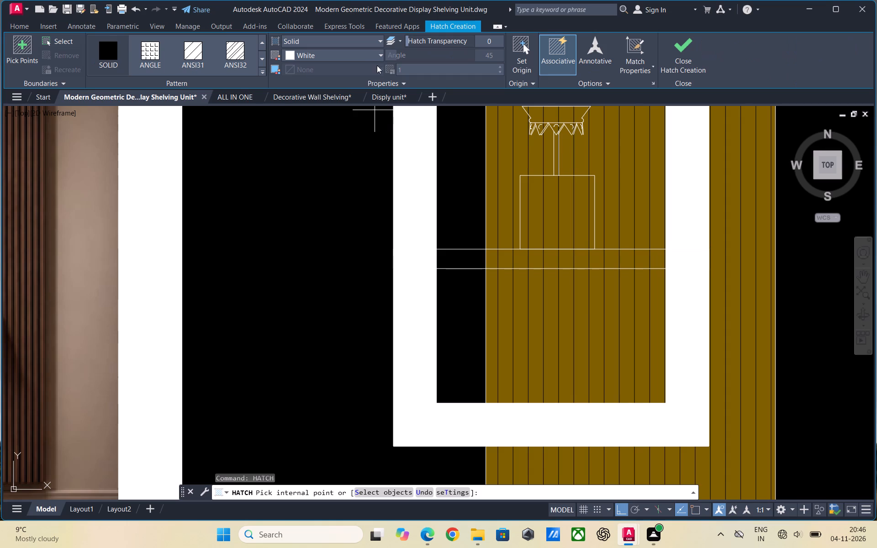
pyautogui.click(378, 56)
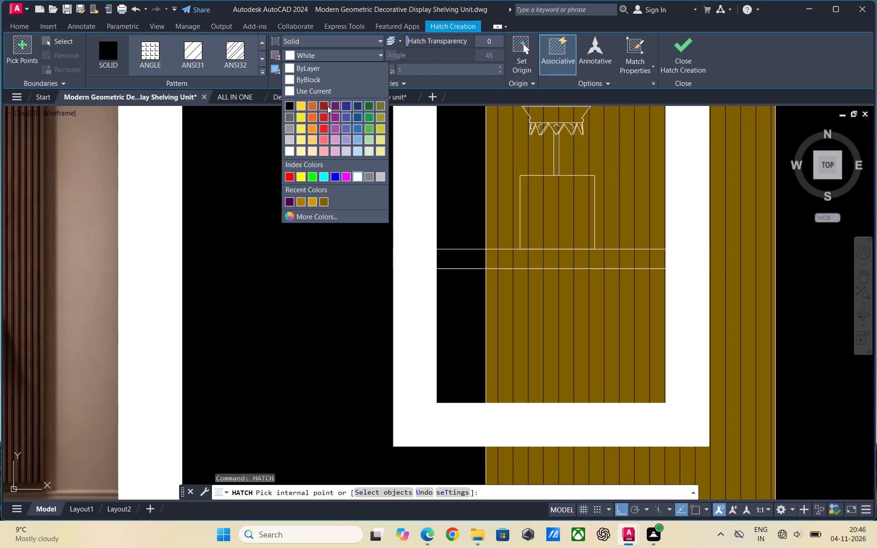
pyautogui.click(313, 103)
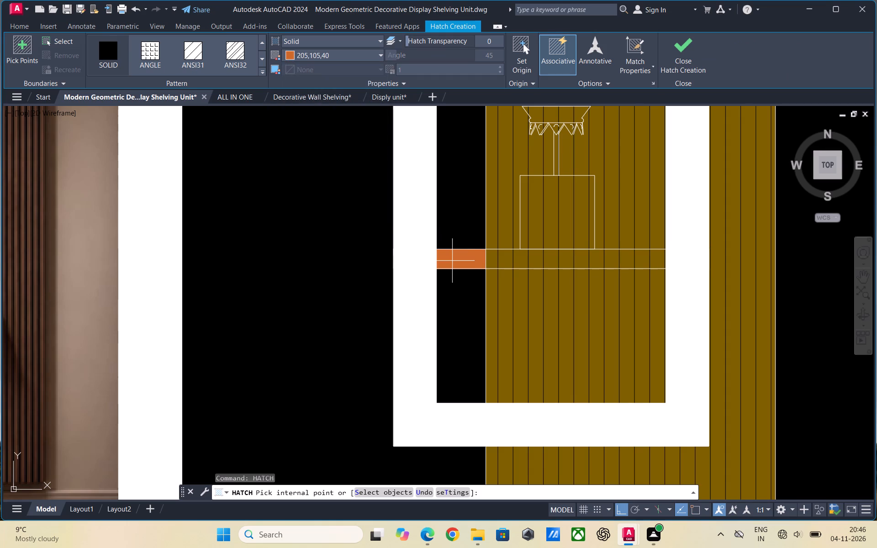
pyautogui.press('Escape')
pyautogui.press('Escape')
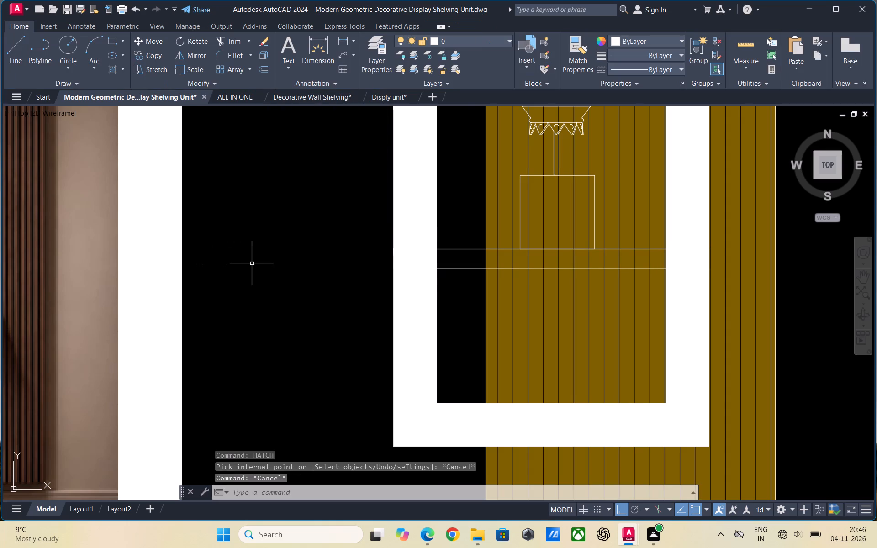
# Fill the shelf section between the white frame's inner edge and the slatted panel with a solid hatch in index colour 38.
pyautogui.write('hatch')
pyautogui.press('Return')
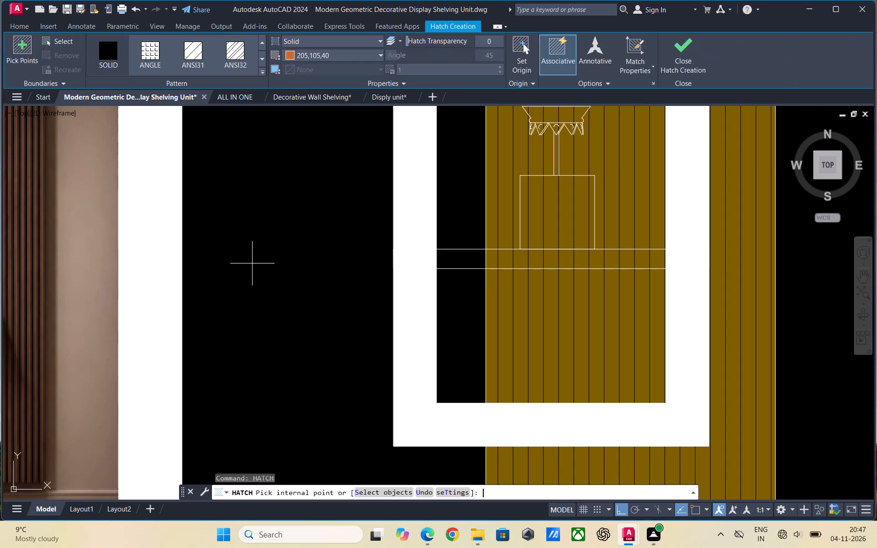
pyautogui.click(379, 57)
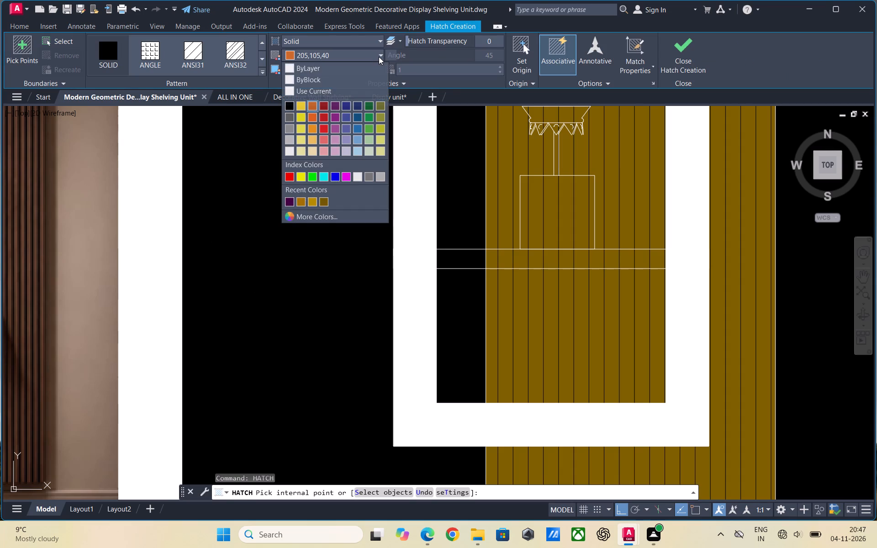
pyautogui.scroll(-1, 379, 57)
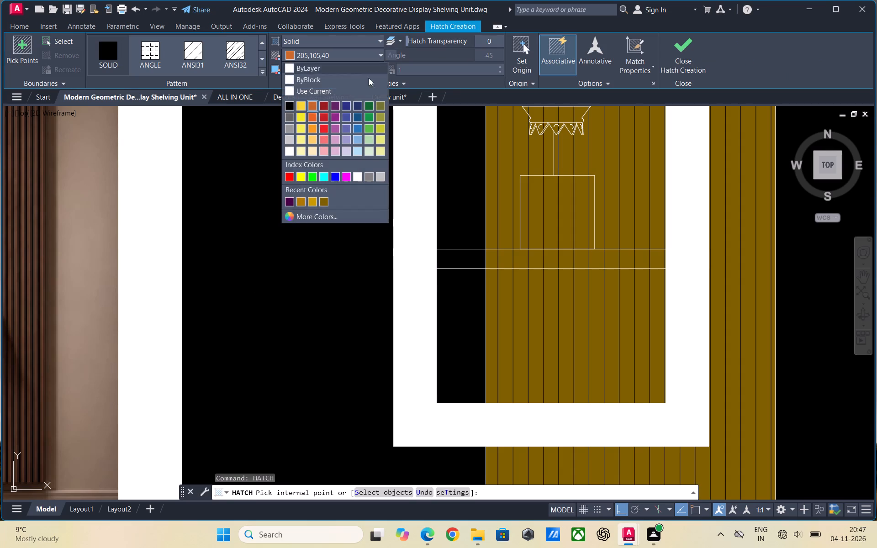
pyautogui.scroll(-1, 352, 124)
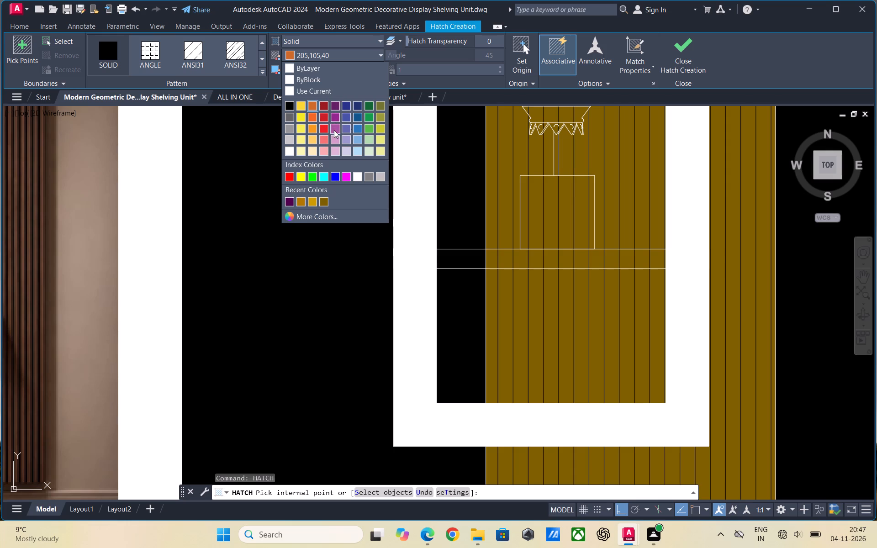
pyautogui.click(306, 216)
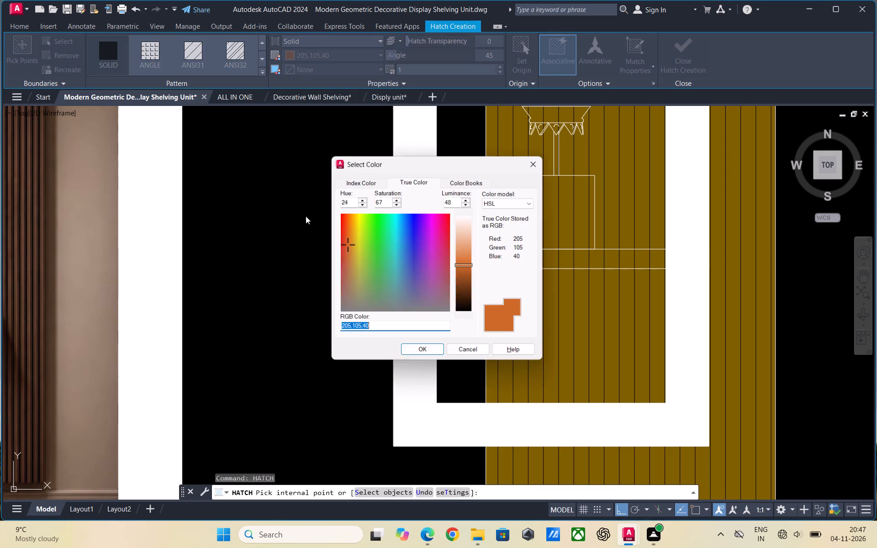
pyautogui.click(360, 176)
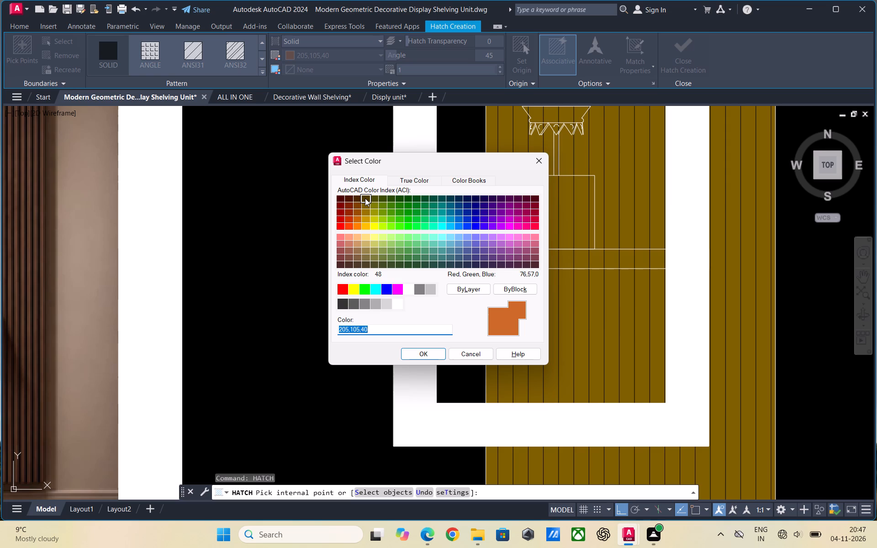
pyautogui.click(358, 198)
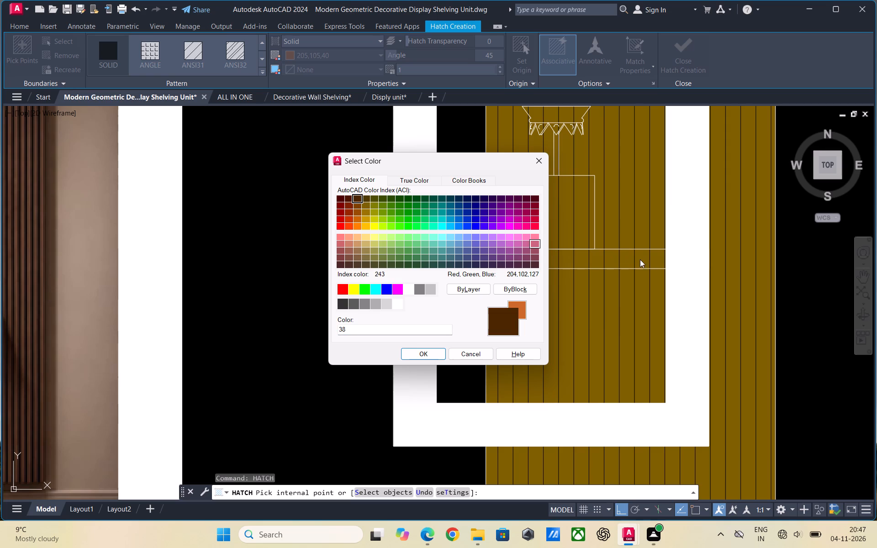
pyautogui.click(421, 357)
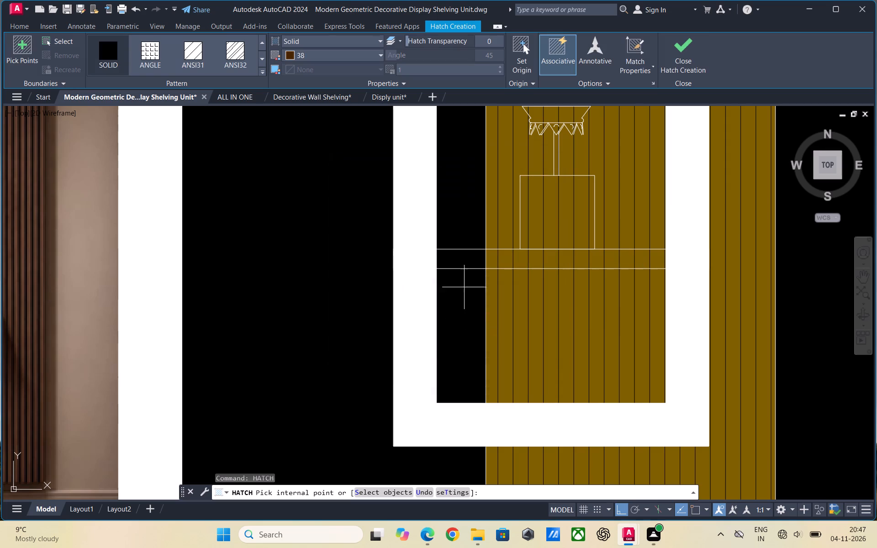
pyautogui.click(469, 257)
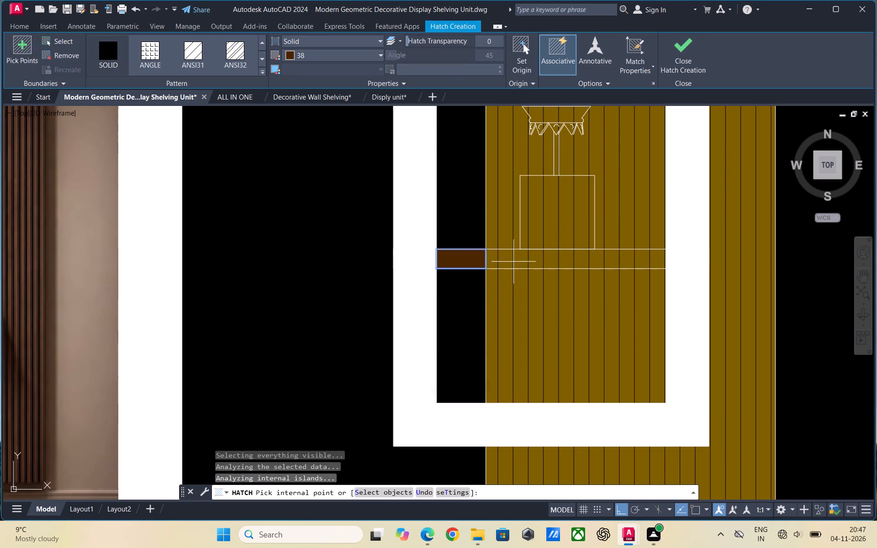
pyautogui.scroll(3, 505, 259)
pyautogui.scroll(-1, 438, 247)
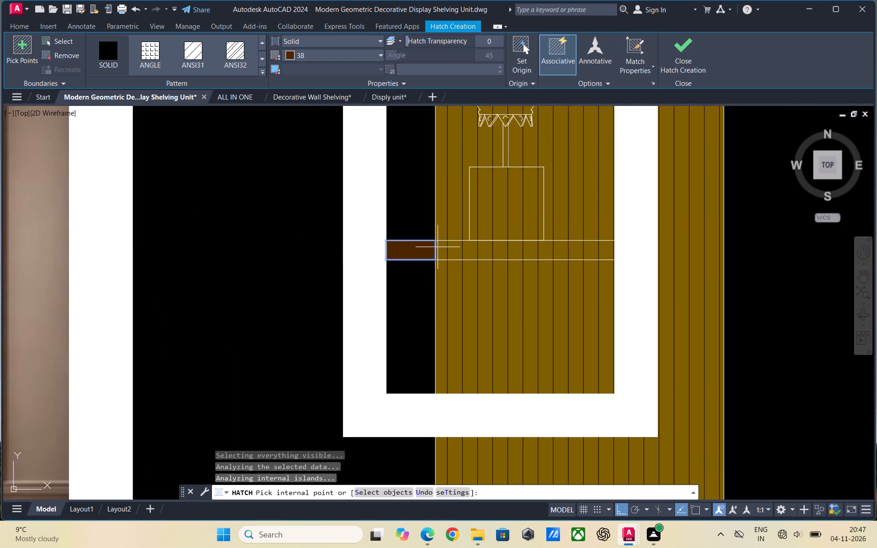
pyautogui.scroll(-5, 438, 247)
pyautogui.scroll(1, 444, 246)
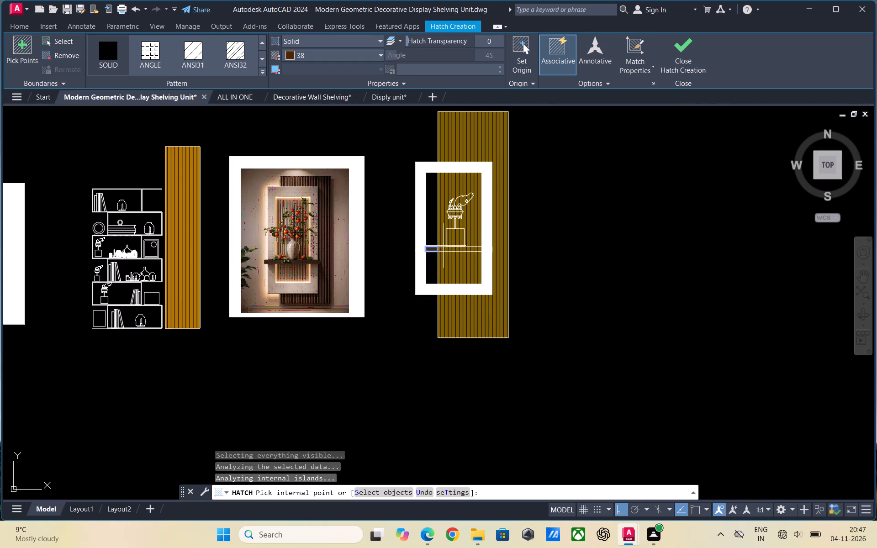
pyautogui.scroll(4, 444, 246)
pyautogui.scroll(-2, 394, 250)
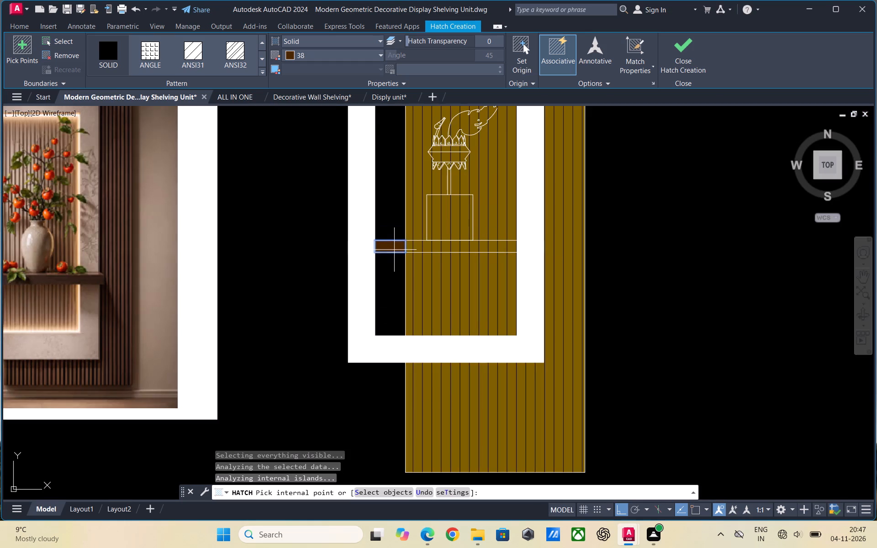
pyautogui.scroll(-2, 394, 250)
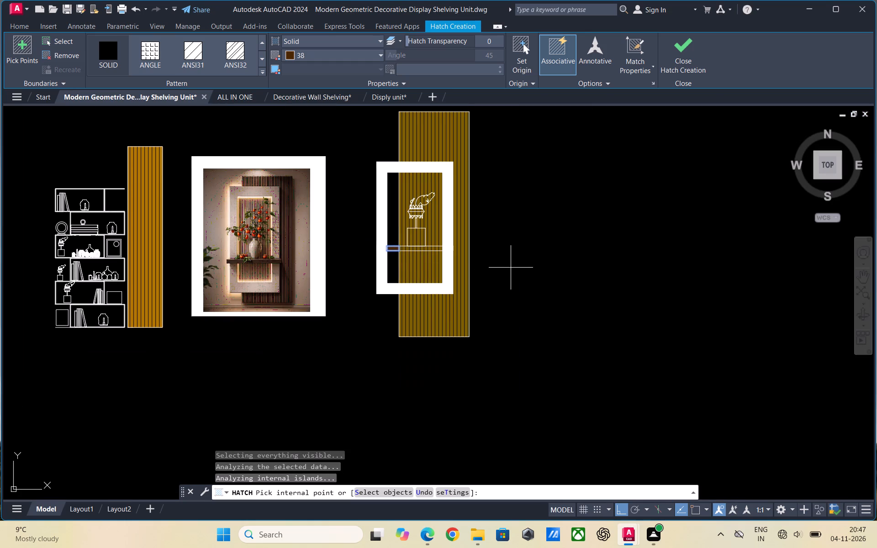
pyautogui.press('Escape')
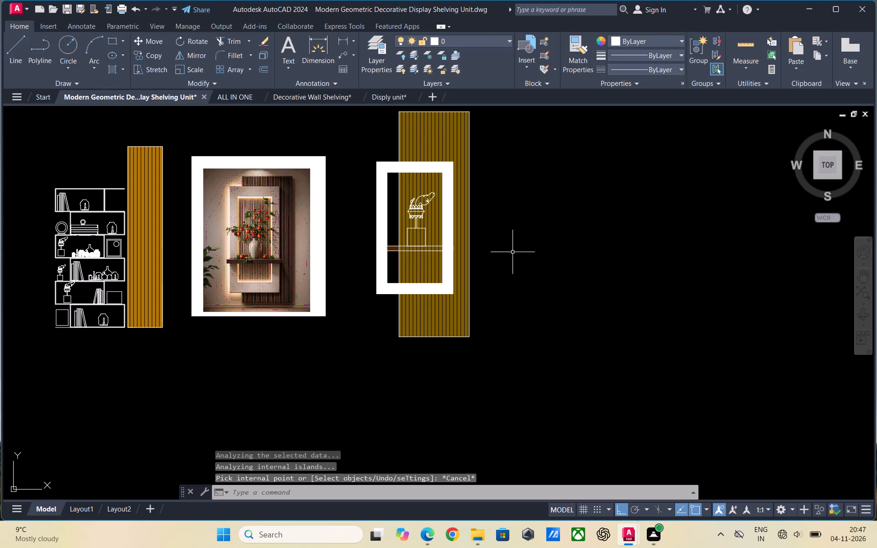
# Change the background colour of the slatted panel's hatch behind the white frame to the recent dark brown, colour 38.
pyautogui.click(460, 169)
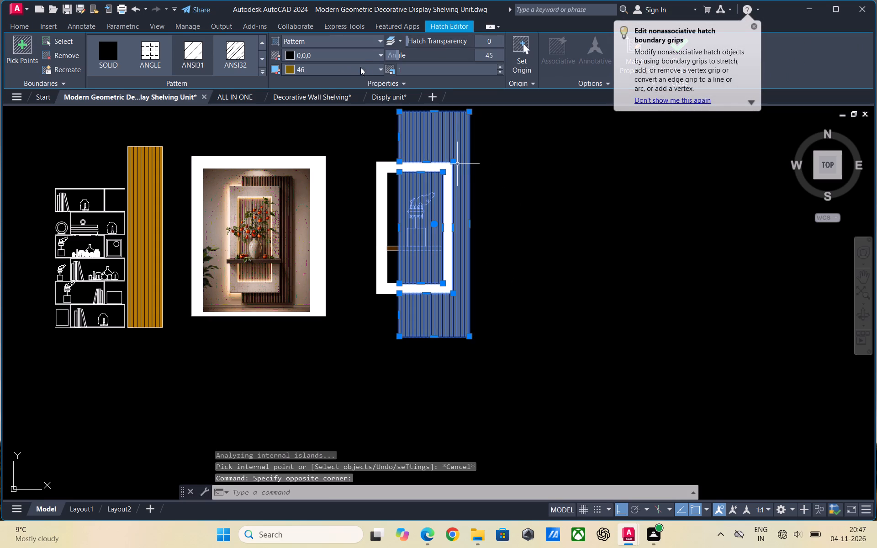
pyautogui.click(380, 68)
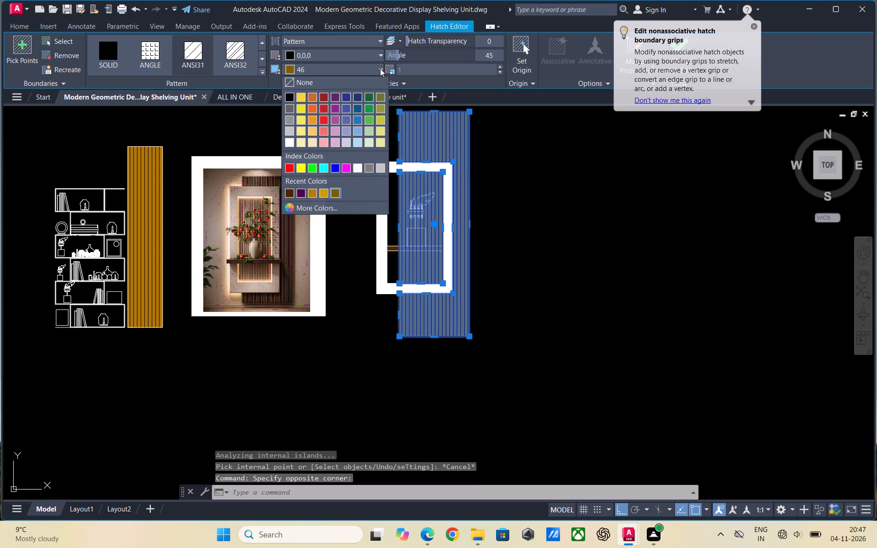
pyautogui.click(289, 189)
pyautogui.press('Escape')
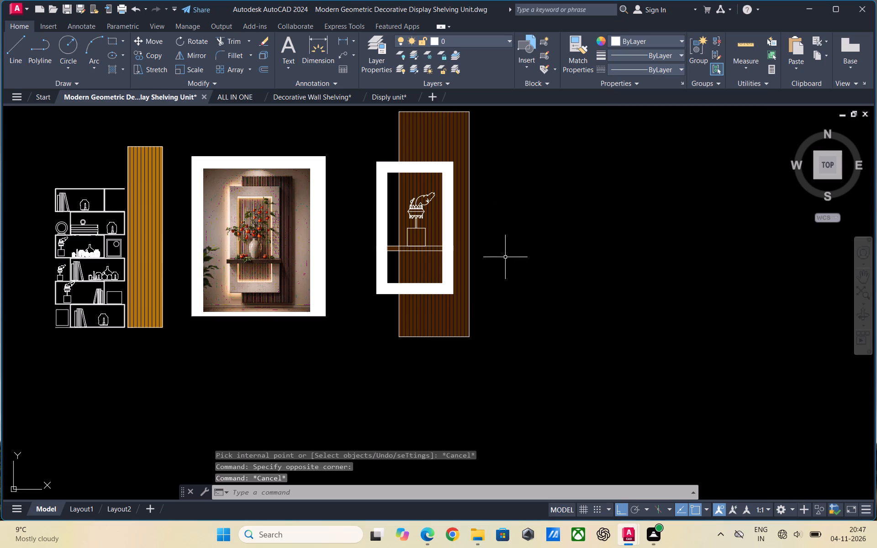
# Solid-hatch the shelf section over the slats, its crossing of the white frame, and the panel area outside the frame in colour 38.
pyautogui.scroll(1, 504, 258)
pyautogui.press('Escape')
pyautogui.write('hatch')
pyautogui.press('Return')
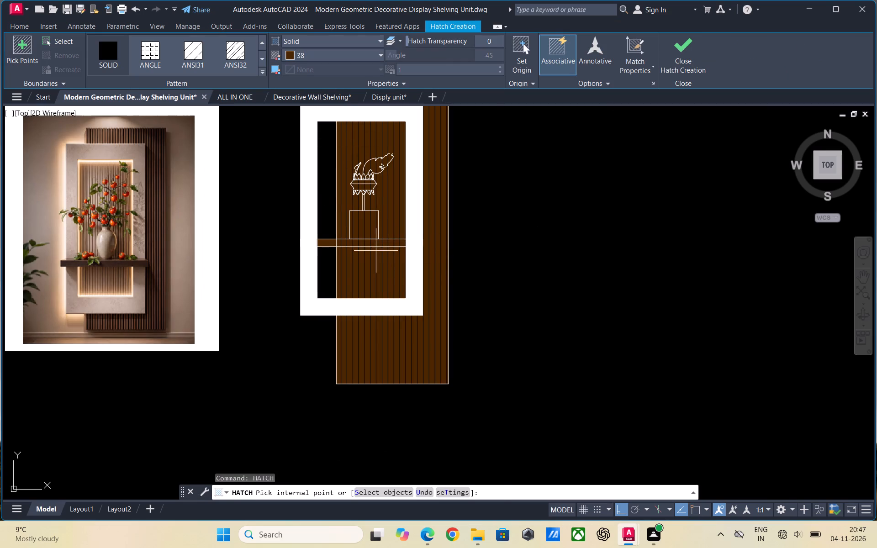
pyautogui.scroll(2, 367, 248)
pyautogui.click(355, 237)
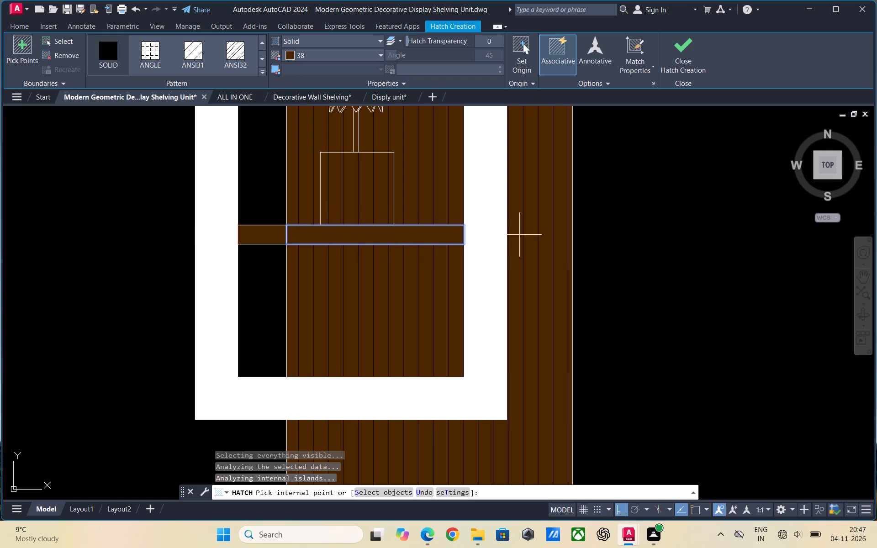
pyautogui.scroll(-3, 456, 259)
pyautogui.scroll(2, 476, 244)
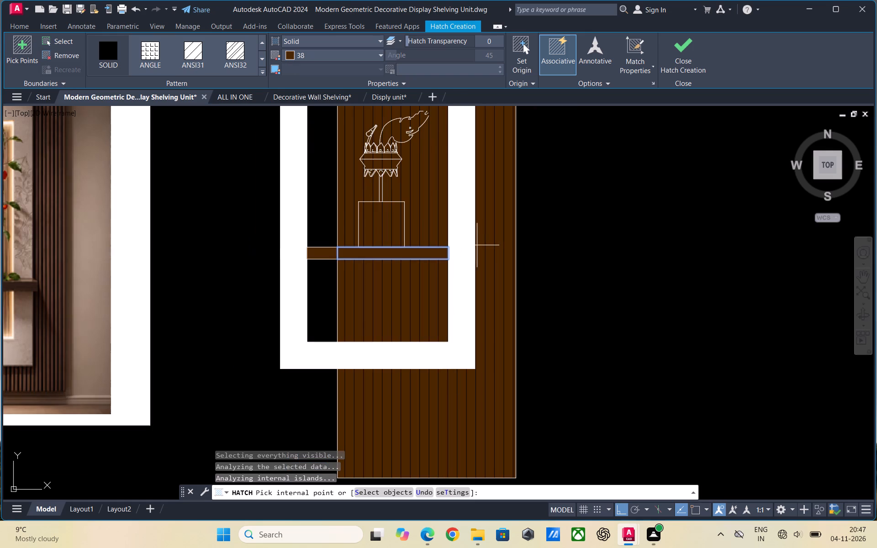
pyautogui.click(459, 252)
pyautogui.click(484, 251)
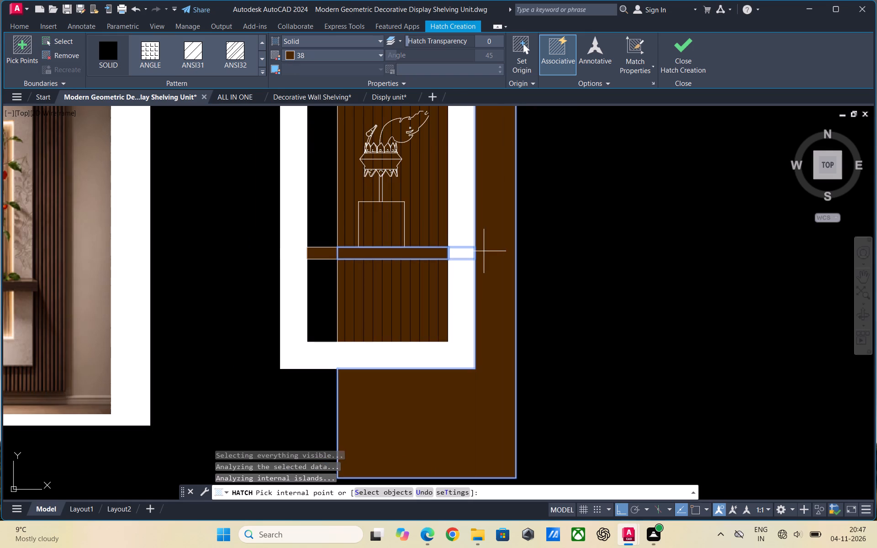
pyautogui.click(486, 253)
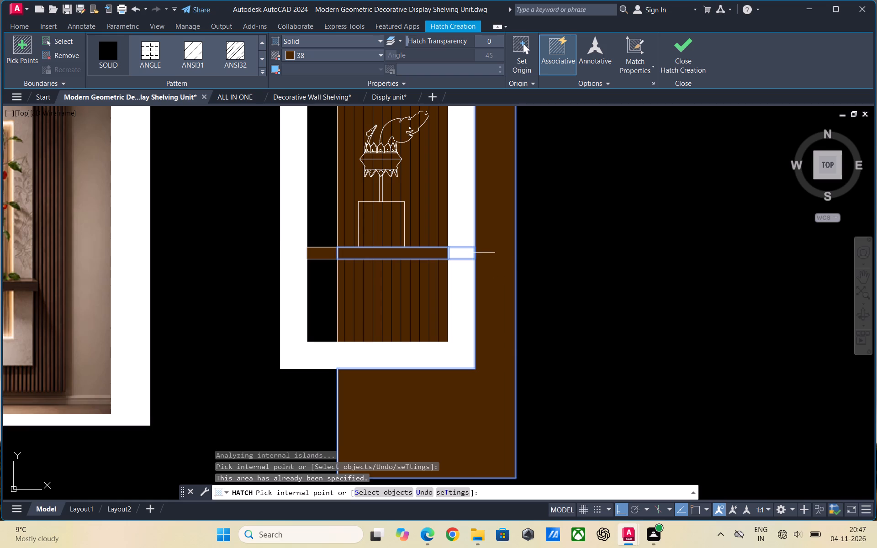
pyautogui.press('Escape')
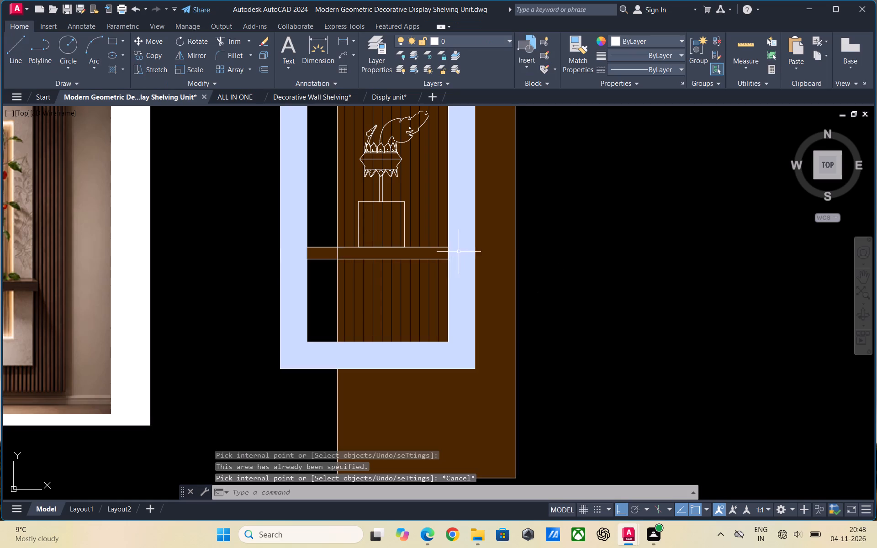
pyautogui.click(462, 253)
pyautogui.press('Escape')
pyautogui.press('Escape')
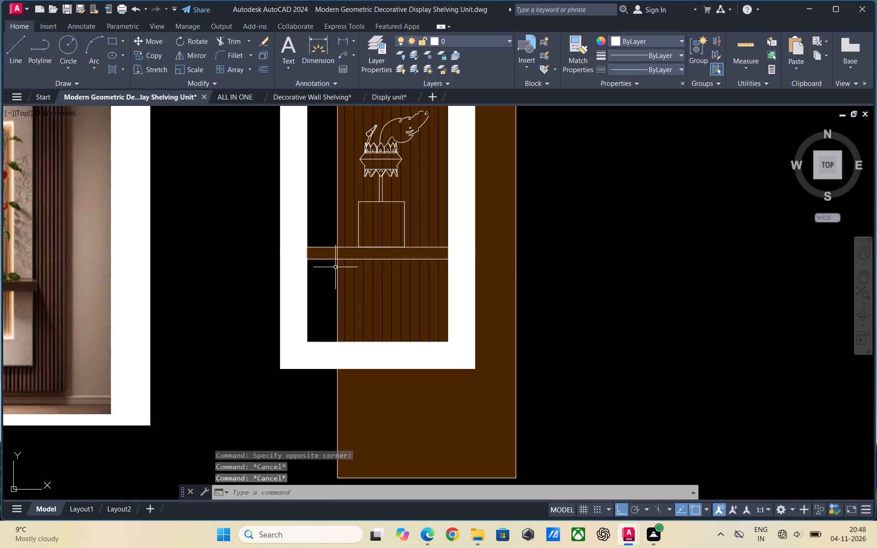
# Bring the shelf outline and its dark brown hatches to the front, above the white frame's hatch.
pyautogui.click(329, 259)
pyautogui.click(329, 254)
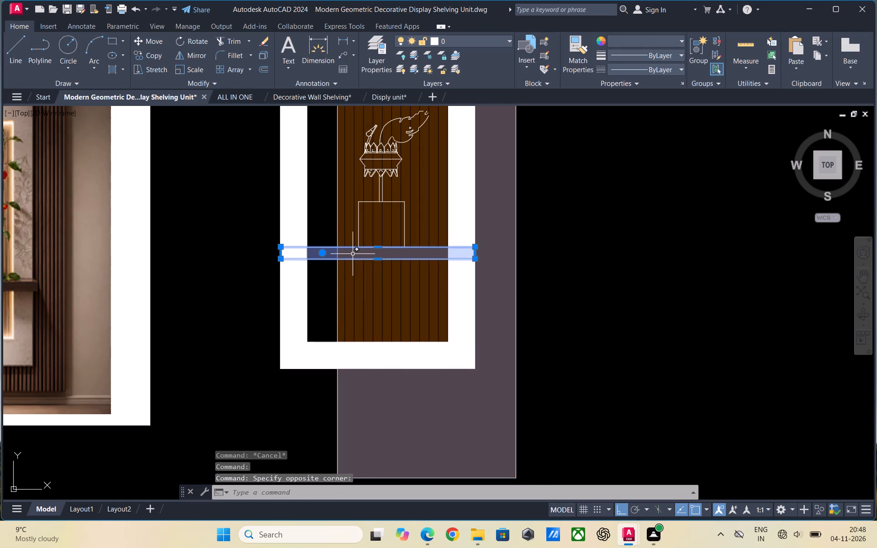
pyautogui.scroll(3, 343, 258)
pyautogui.click(330, 245)
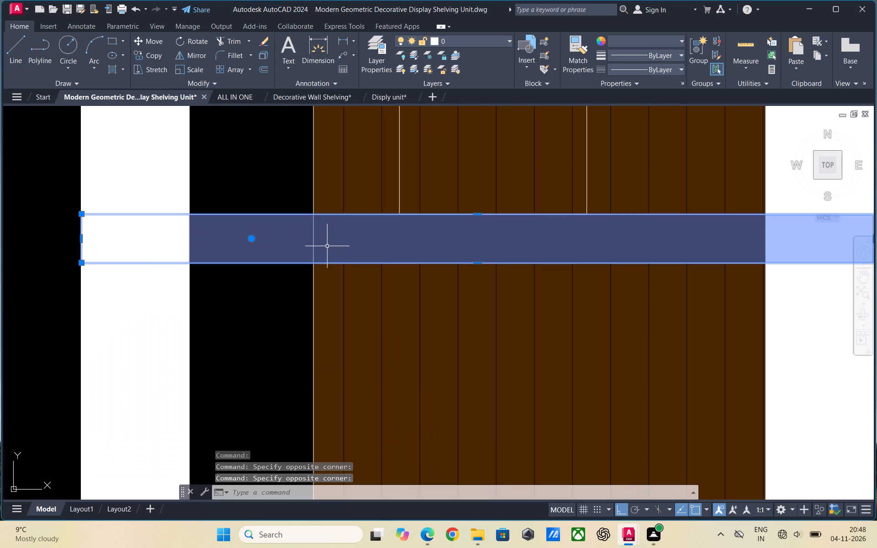
pyautogui.scroll(-2, 268, 242)
pyautogui.rightClick(423, 243)
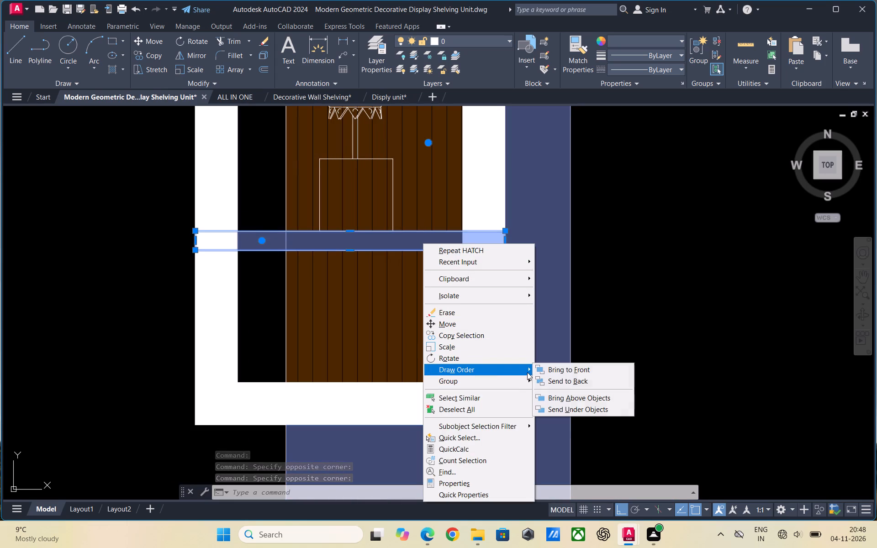
pyautogui.click(565, 374)
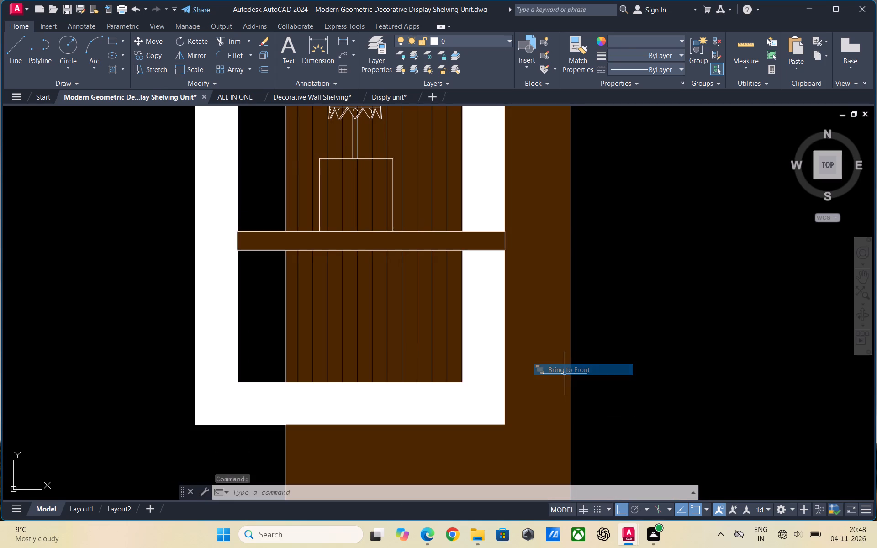
pyautogui.scroll(-1, 362, 320)
pyautogui.press('Escape')
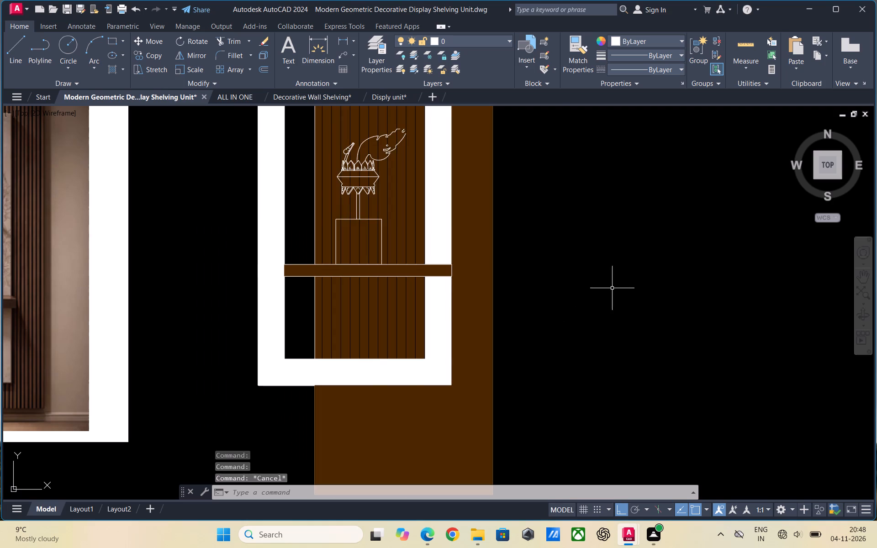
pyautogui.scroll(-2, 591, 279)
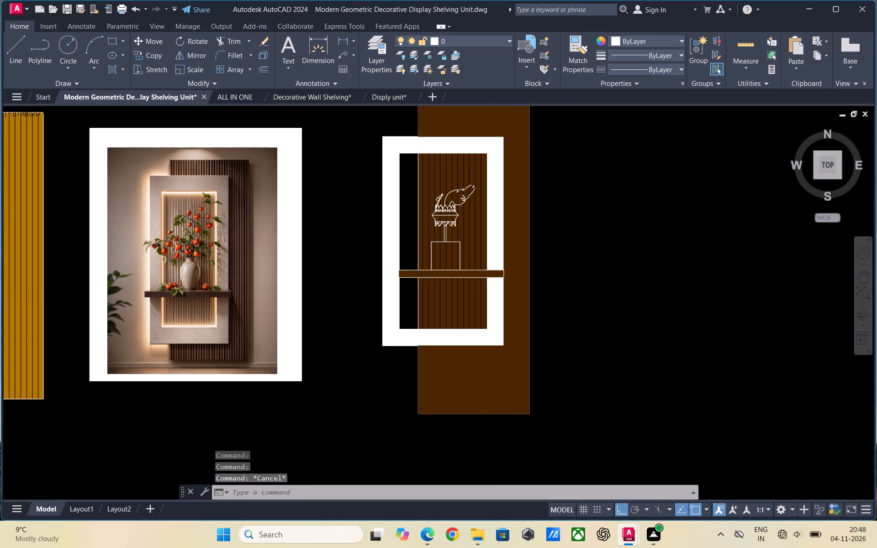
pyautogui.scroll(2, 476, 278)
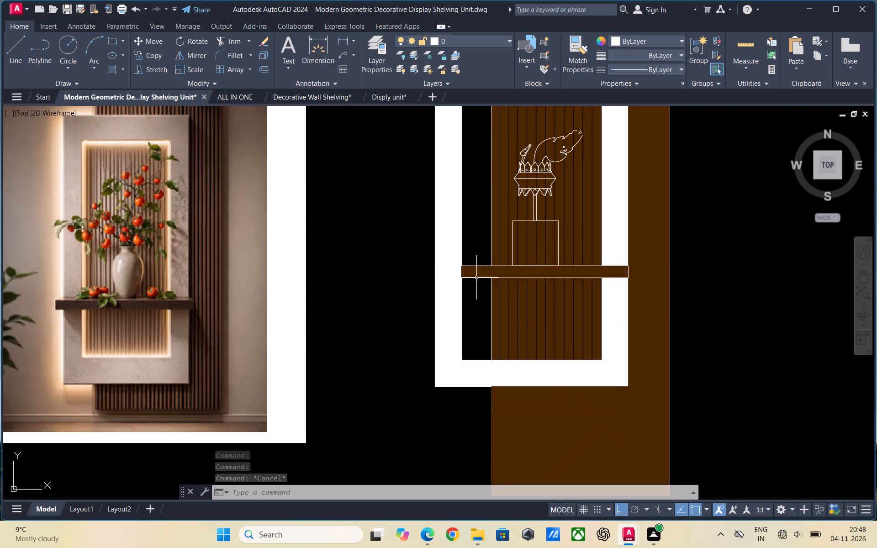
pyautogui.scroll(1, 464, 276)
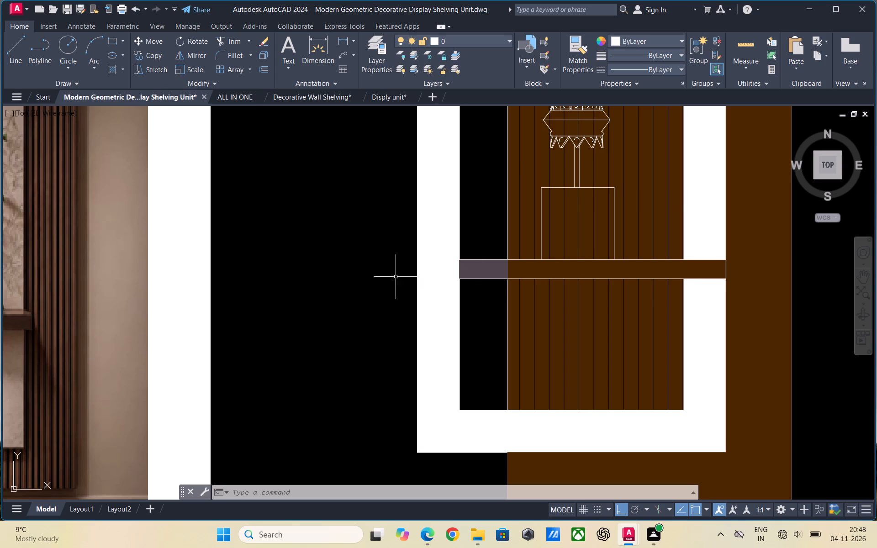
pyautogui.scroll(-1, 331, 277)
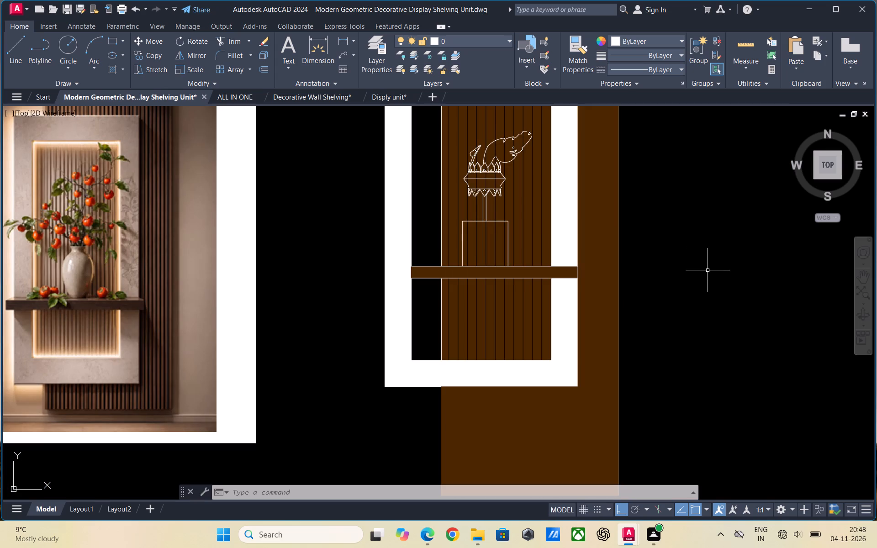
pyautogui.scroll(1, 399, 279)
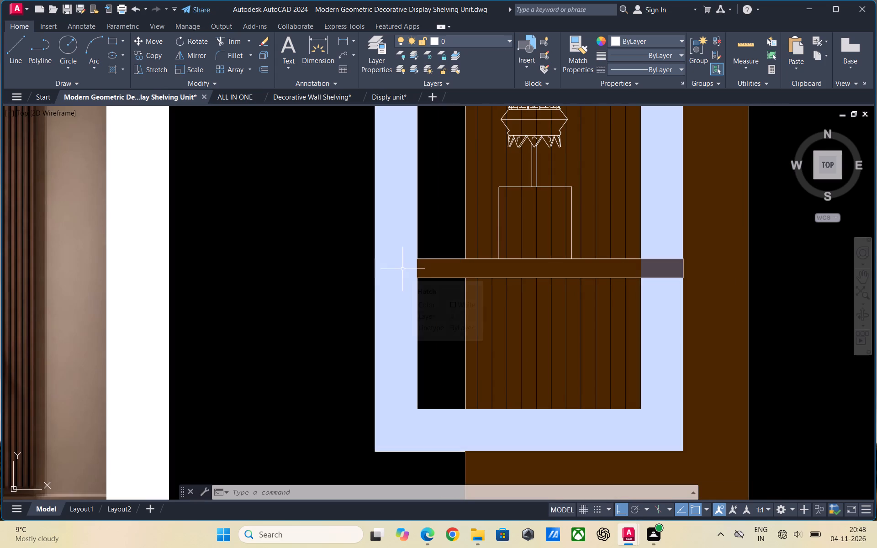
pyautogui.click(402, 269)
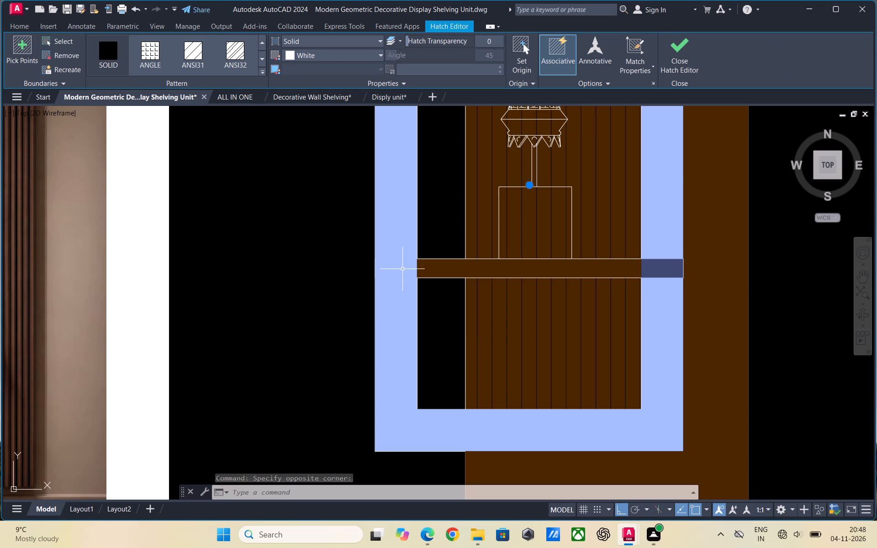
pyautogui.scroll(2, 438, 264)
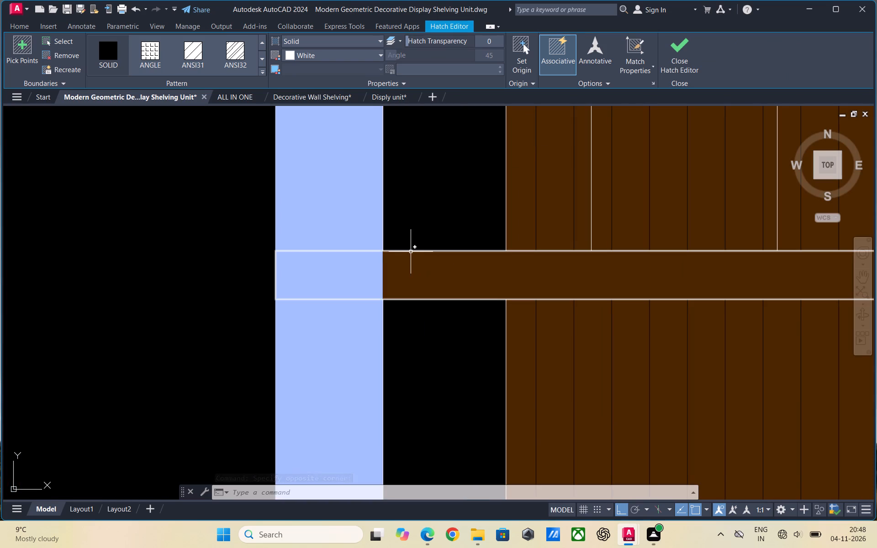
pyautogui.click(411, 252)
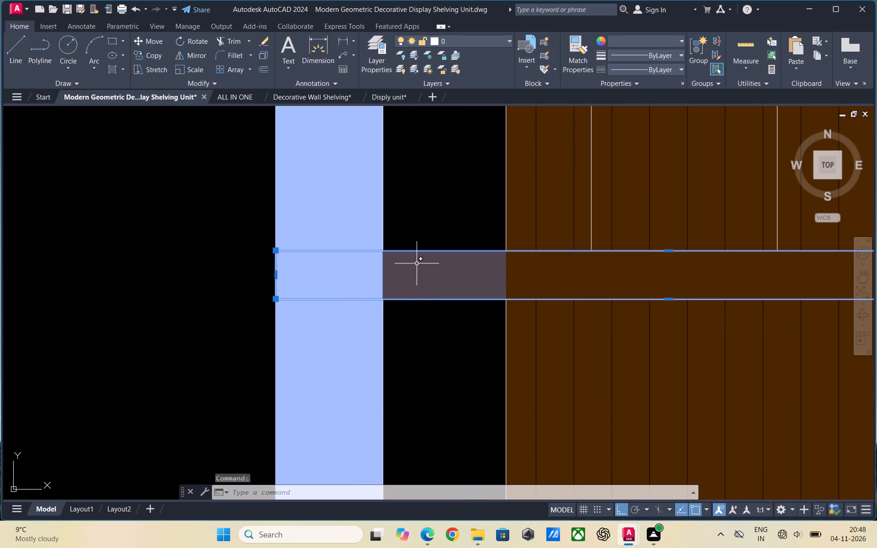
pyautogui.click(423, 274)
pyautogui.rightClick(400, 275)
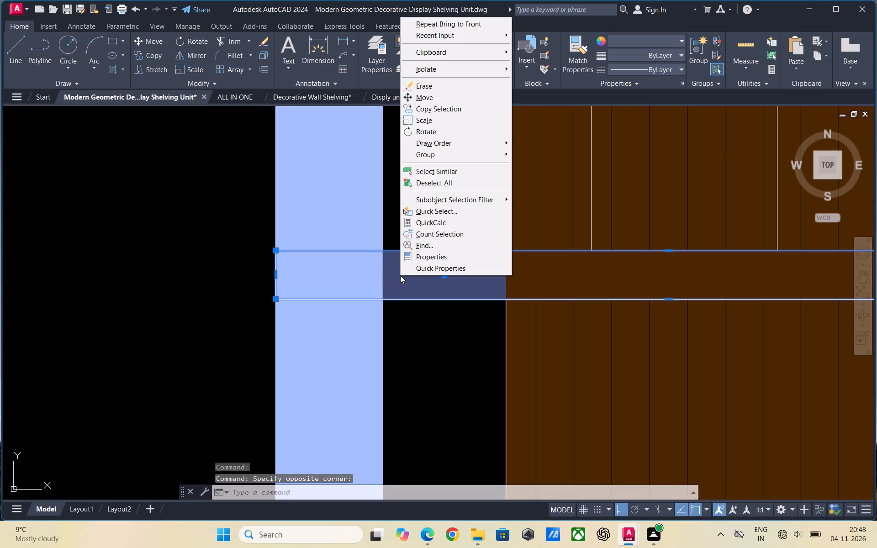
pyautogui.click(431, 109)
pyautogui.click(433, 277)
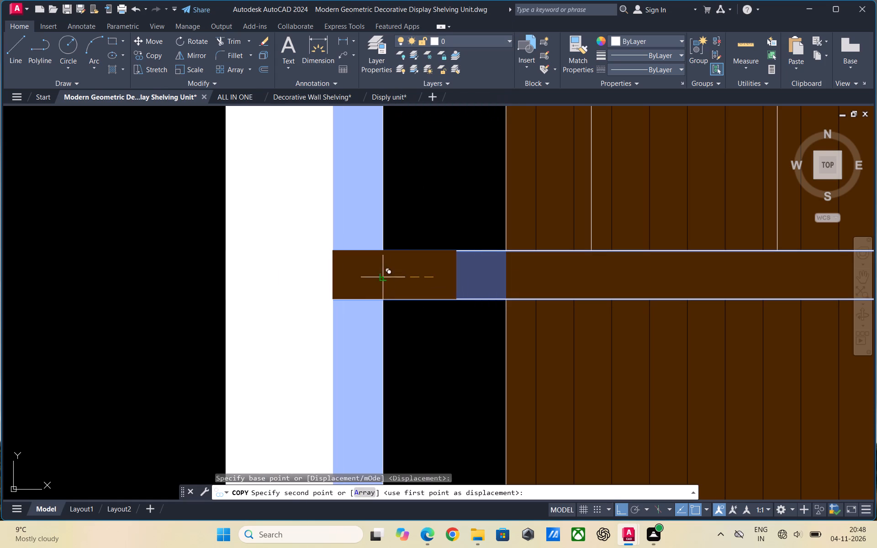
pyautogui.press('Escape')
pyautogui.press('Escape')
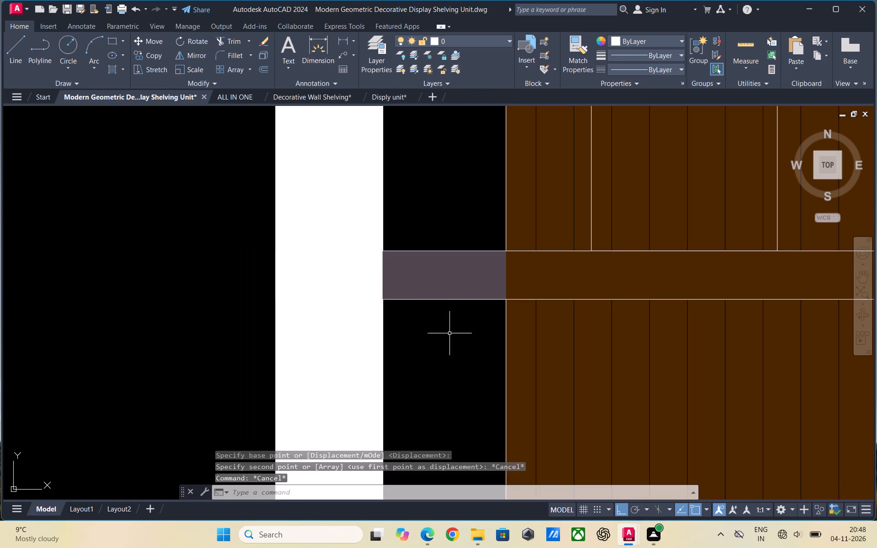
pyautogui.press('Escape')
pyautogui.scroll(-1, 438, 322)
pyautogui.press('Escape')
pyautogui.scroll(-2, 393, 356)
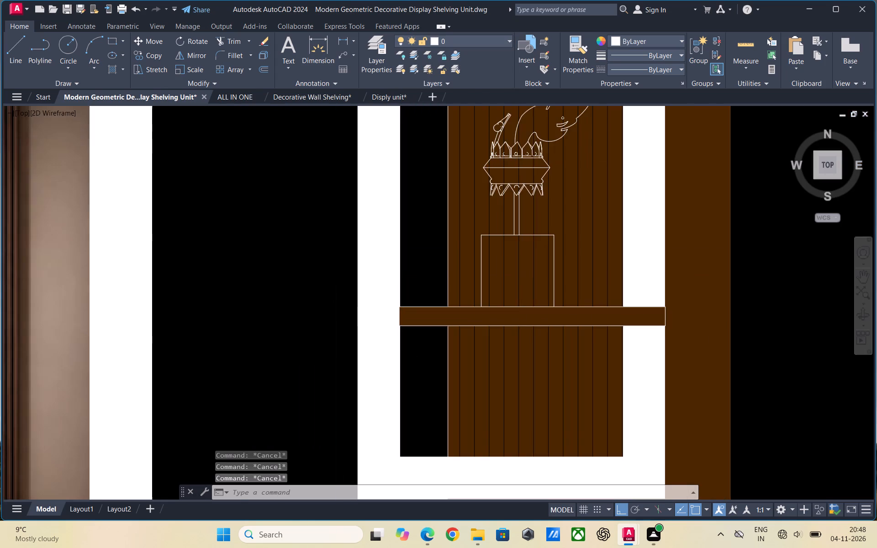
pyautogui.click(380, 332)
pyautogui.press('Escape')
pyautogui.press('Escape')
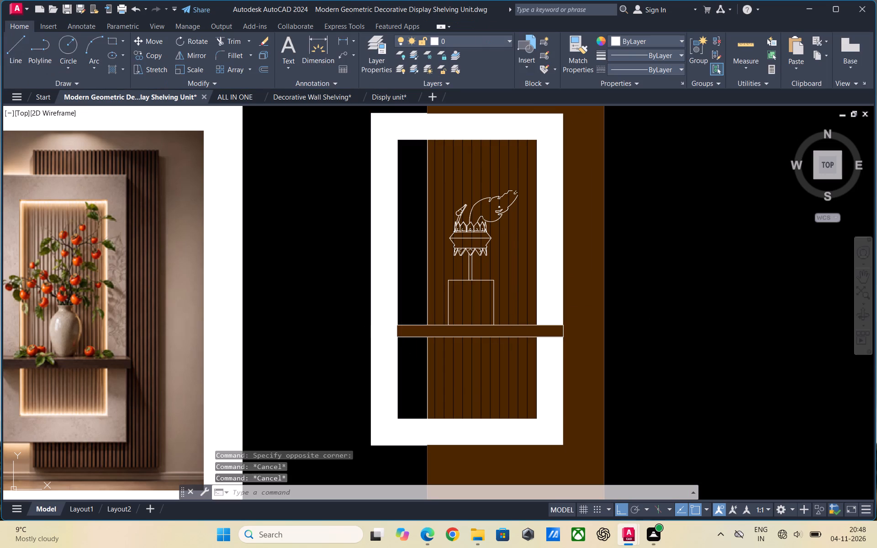
# Fill the shelf's crossing of the white frame's left side with a solid hatch in colour 38.
pyautogui.press('Escape')
pyautogui.write('hatch')
pyautogui.press('Return')
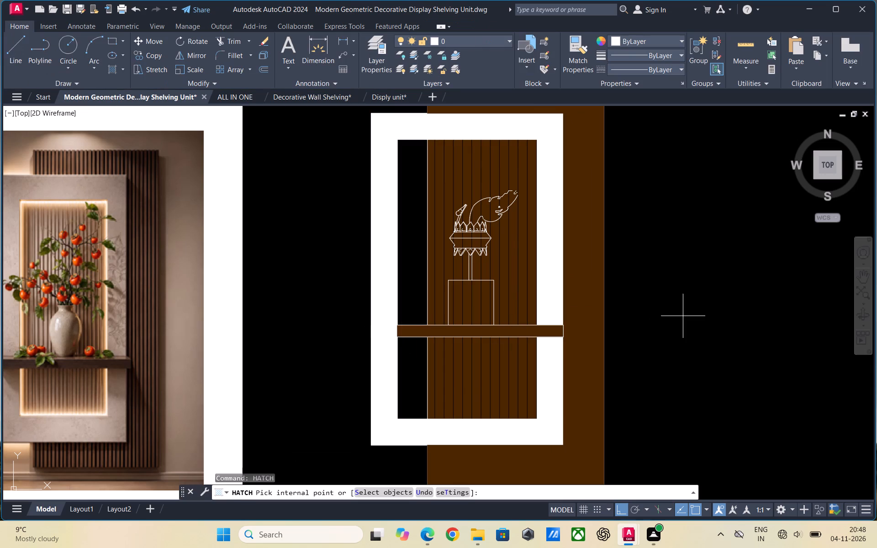
pyautogui.scroll(1, 385, 333)
pyautogui.click(385, 333)
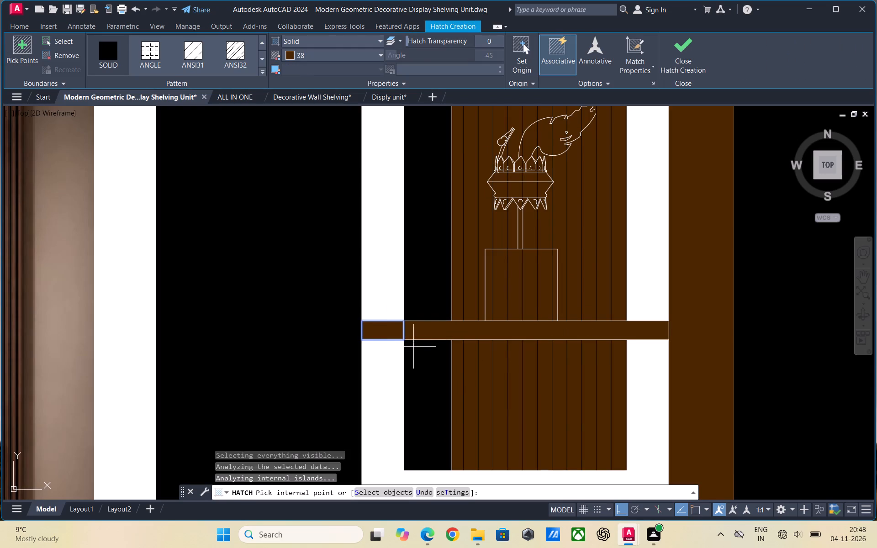
pyautogui.press('Escape')
pyautogui.scroll(-1, 272, 297)
pyautogui.press('Escape')
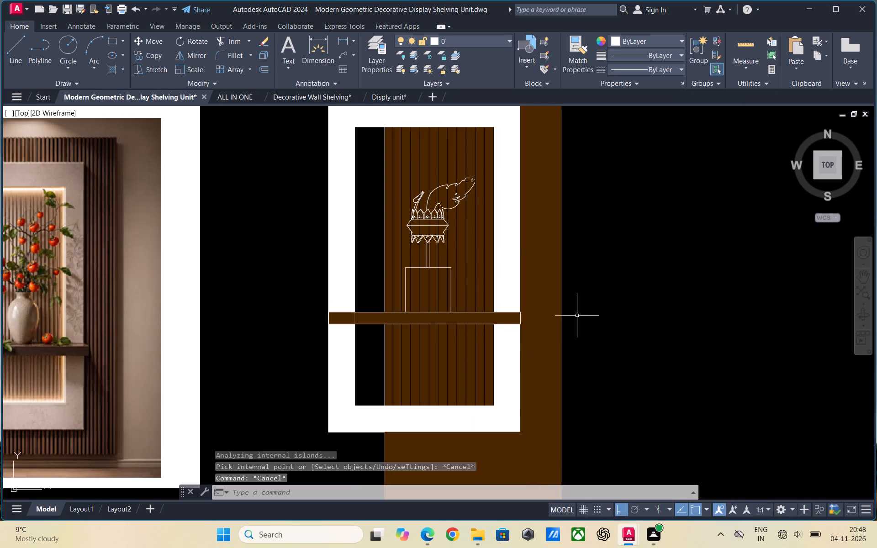
pyautogui.scroll(-1, 582, 314)
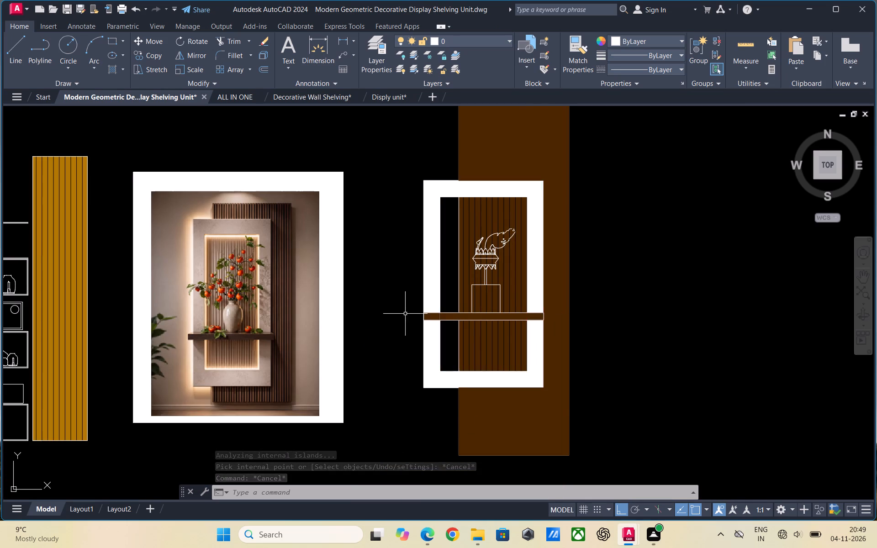
pyautogui.scroll(-1, 379, 303)
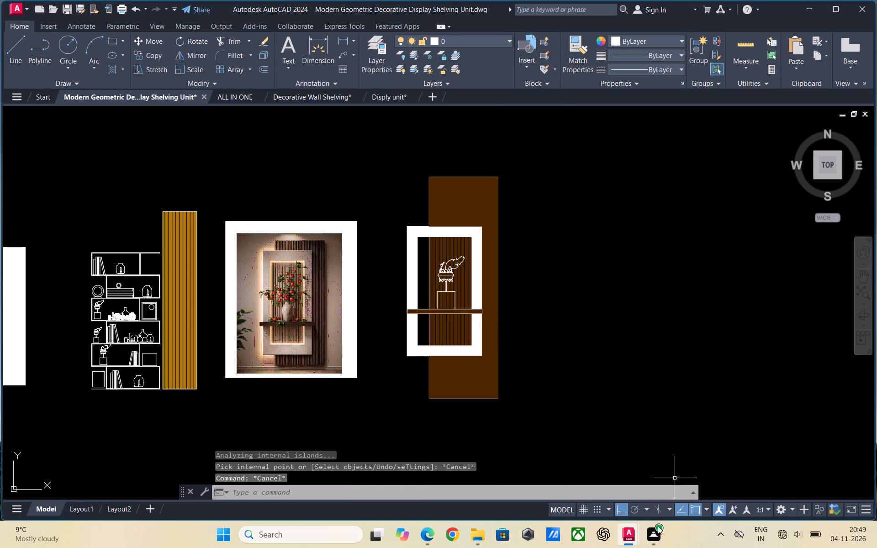
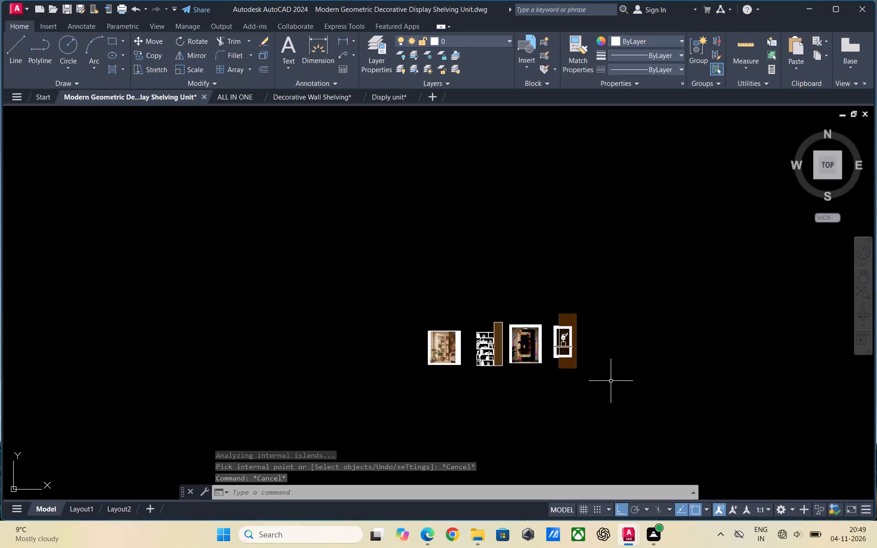
# Examine both shelving elevations beside their reference photos.
pyautogui.scroll(2, 611, 408)
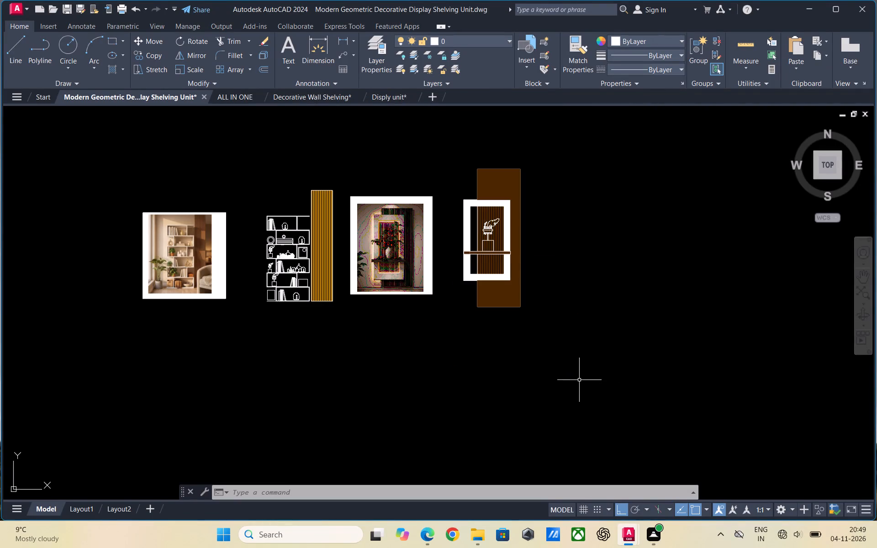
pyautogui.scroll(1, 522, 375)
pyautogui.scroll(1, 357, 387)
pyautogui.scroll(-2, 357, 387)
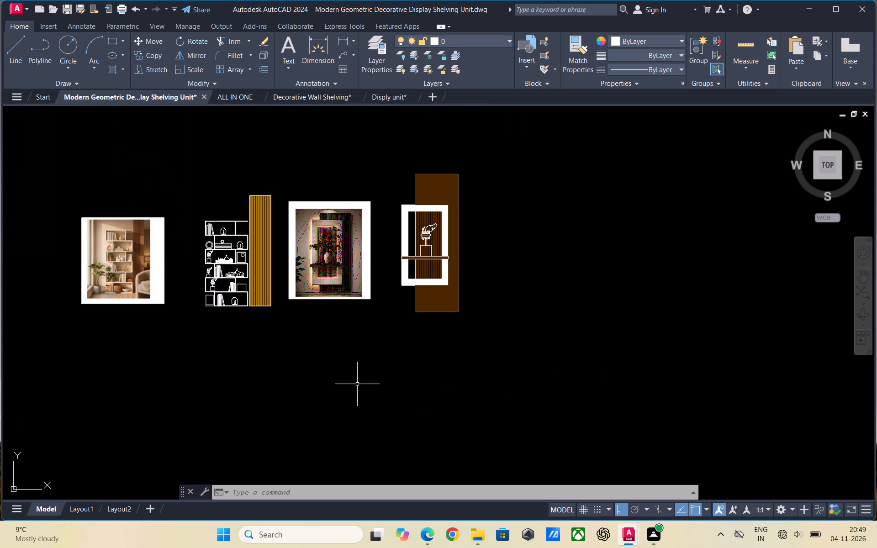
pyautogui.scroll(1, 357, 384)
pyautogui.scroll(-1, 360, 379)
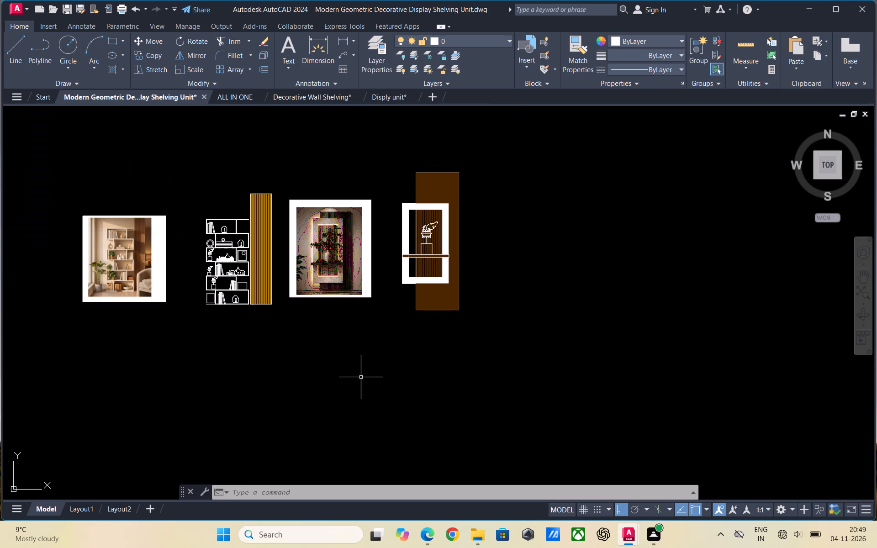
pyautogui.scroll(-1, 361, 377)
pyautogui.scroll(1, 361, 377)
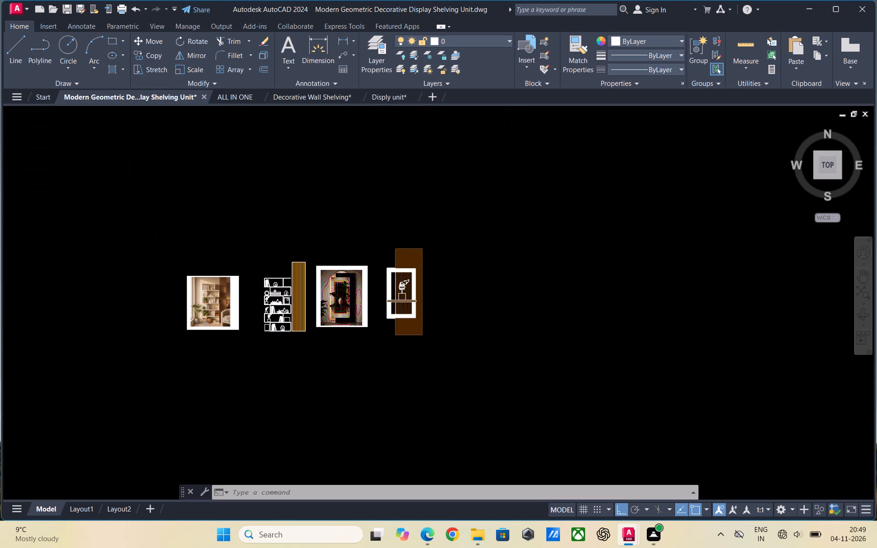
pyautogui.scroll(-1, 361, 377)
pyautogui.scroll(1, 302, 320)
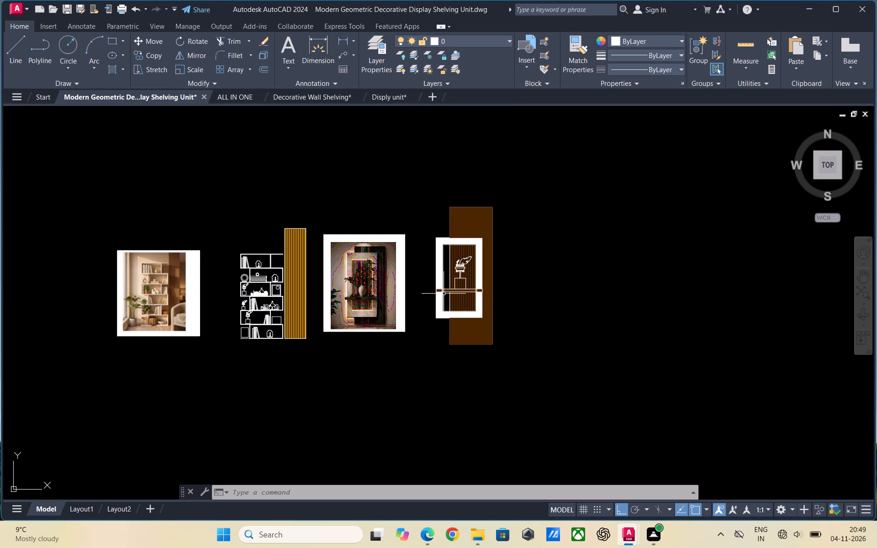
# Send the solid dark brown hatch covering the second elevation's slatted panel to the back of the draw order.
pyautogui.scroll(1, 444, 293)
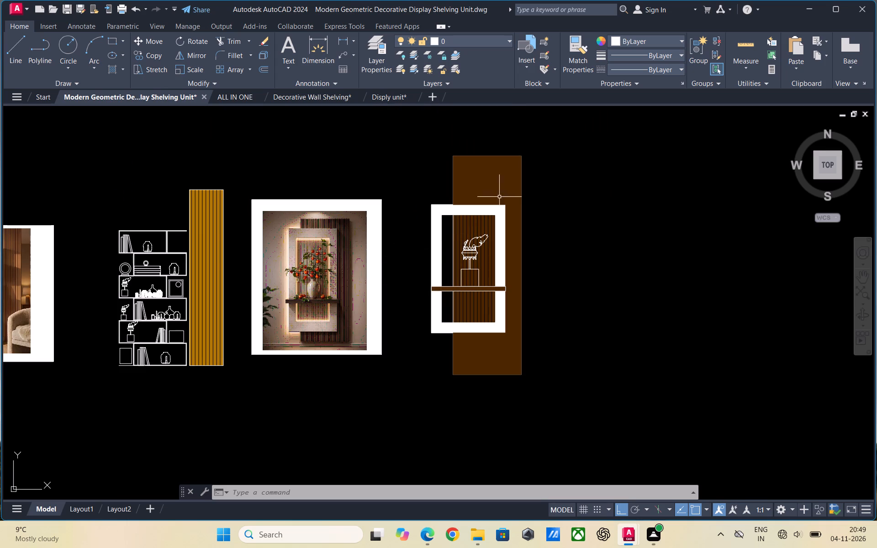
pyautogui.click(507, 170)
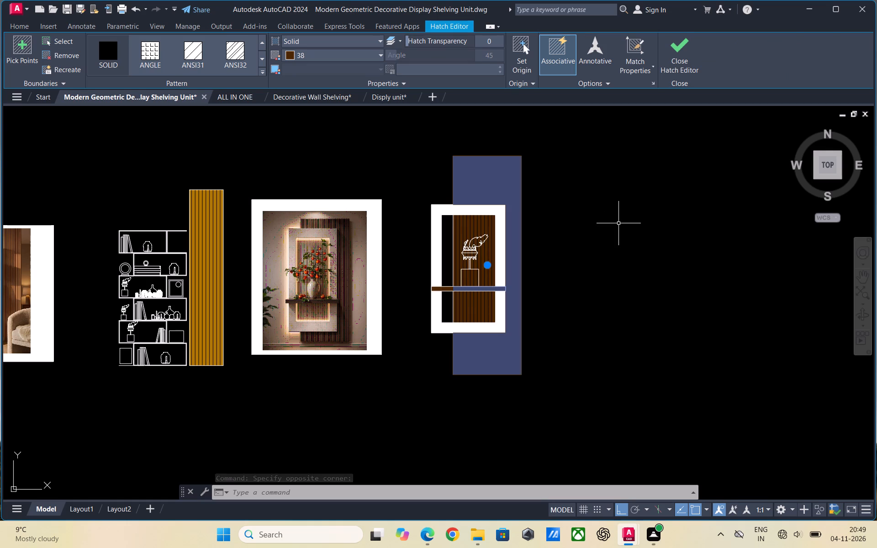
pyautogui.press('Escape')
pyautogui.scroll(1, 463, 185)
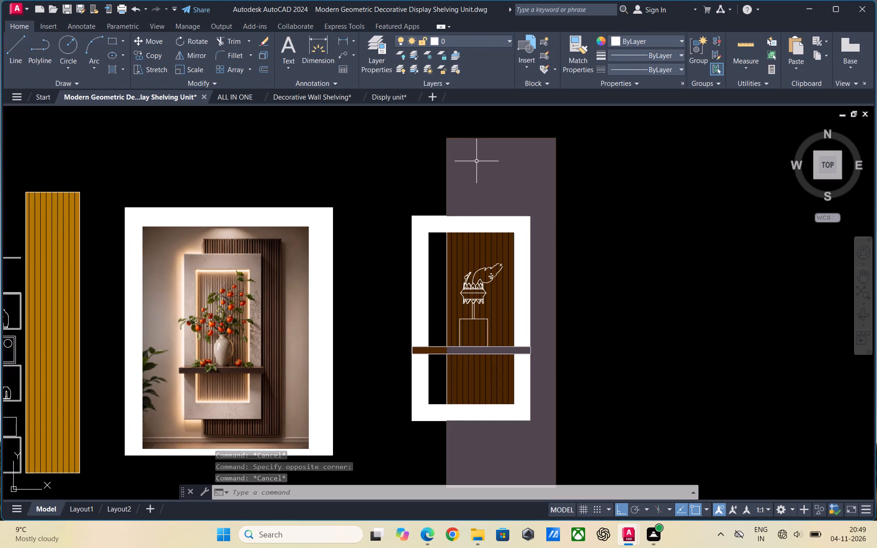
pyautogui.click(477, 162)
pyautogui.rightClick(477, 162)
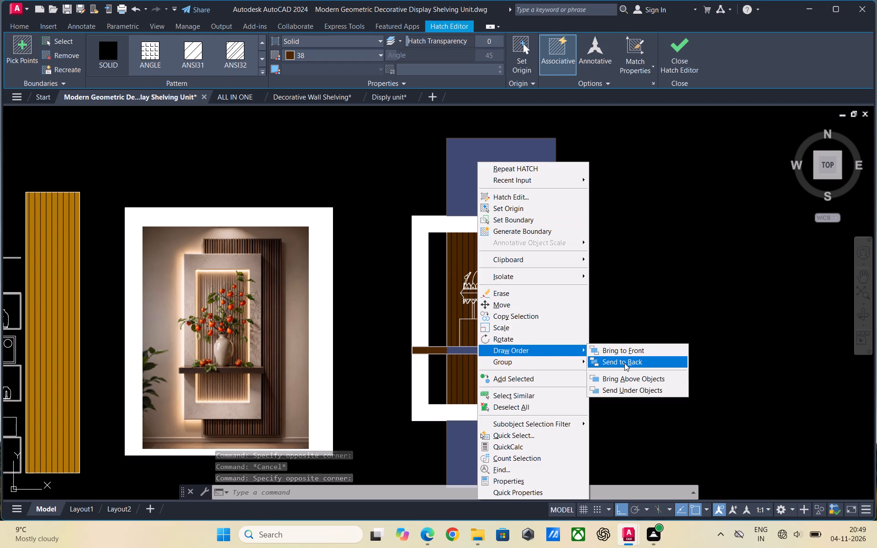
pyautogui.click(624, 363)
pyautogui.press('Escape')
pyautogui.scroll(-1, 438, 227)
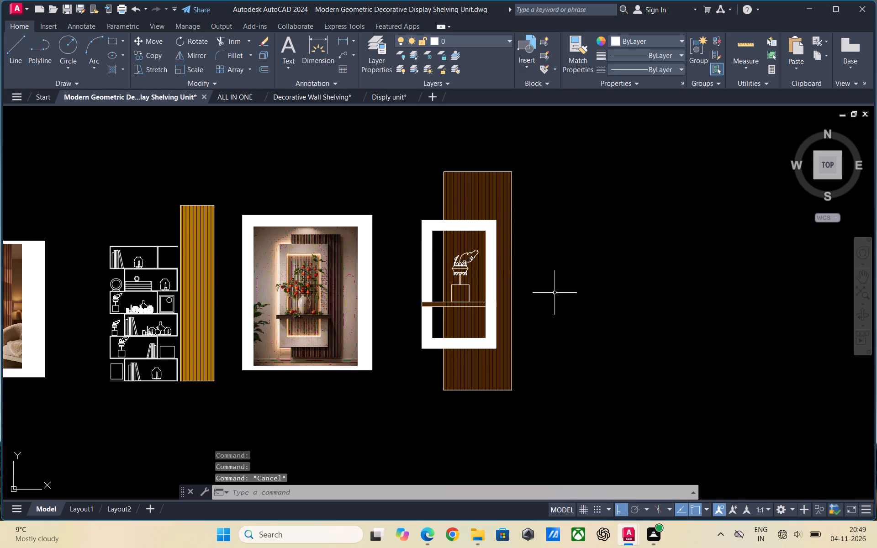
# Save the drawing.
pyautogui.hotkey('ctrl', 's')
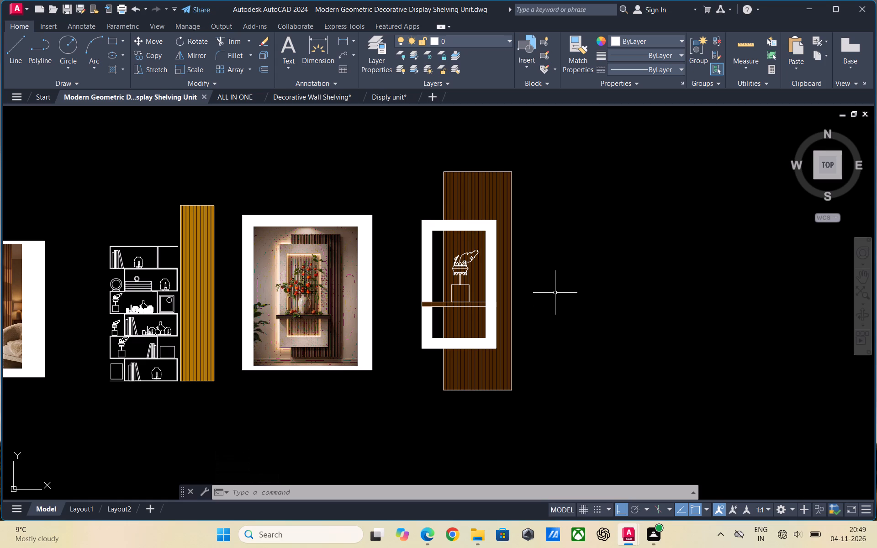
# Fill the shelf's crossing of the white frame's right side with a solid hatch in colour 38.
pyautogui.scroll(2, 518, 306)
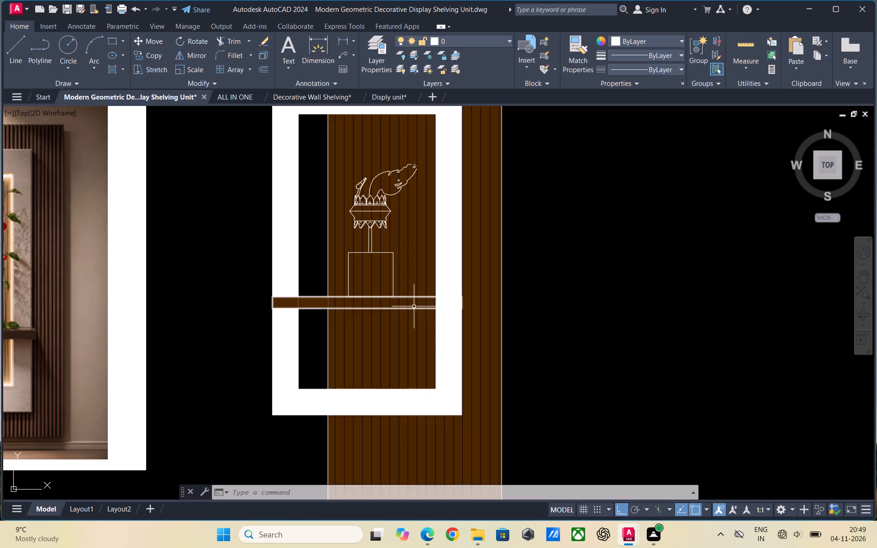
pyautogui.press('Escape')
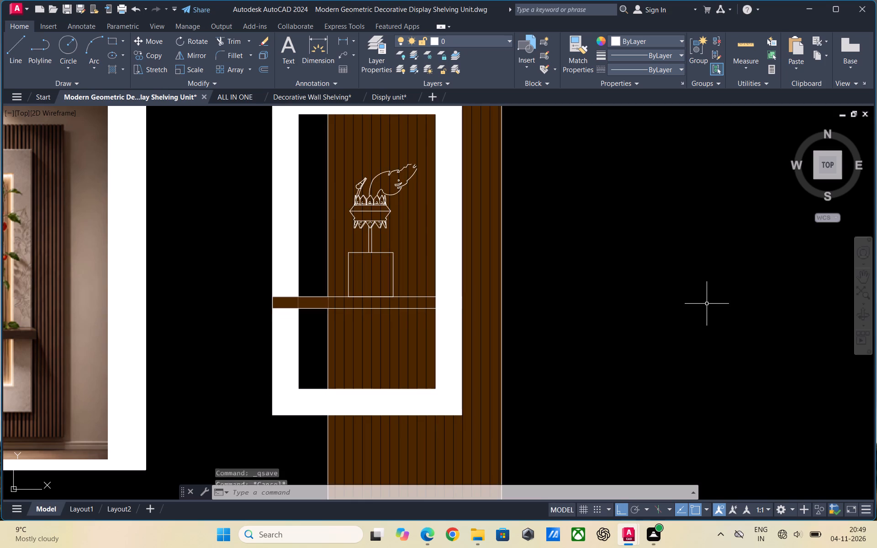
pyautogui.write('hatch')
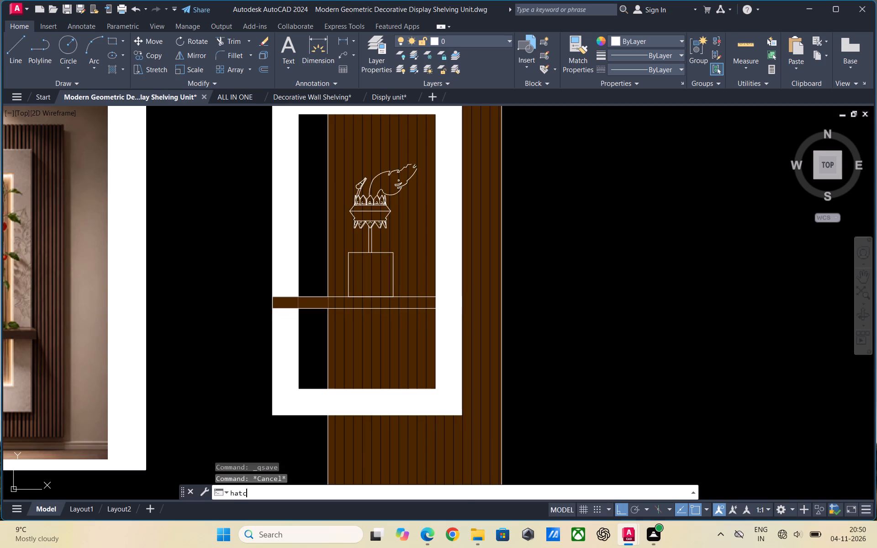
pyautogui.press('Return')
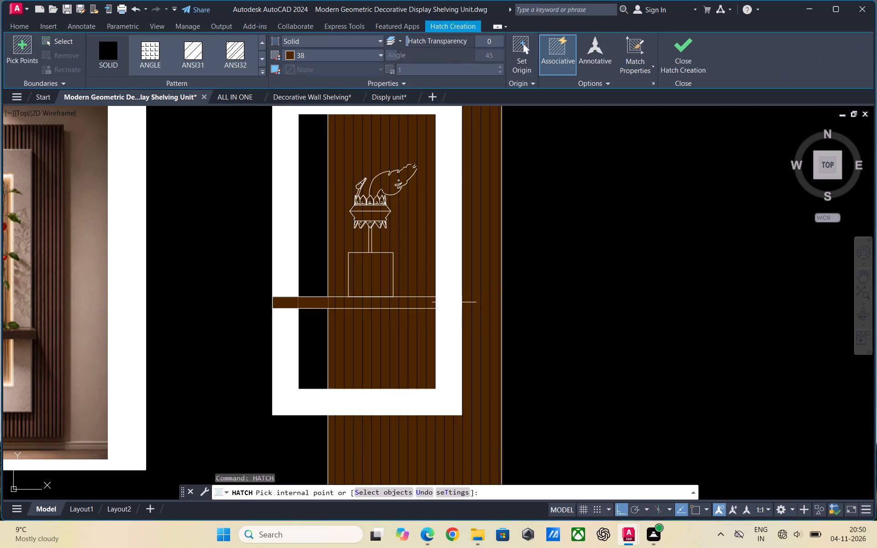
pyautogui.click(454, 302)
pyautogui.press('Escape')
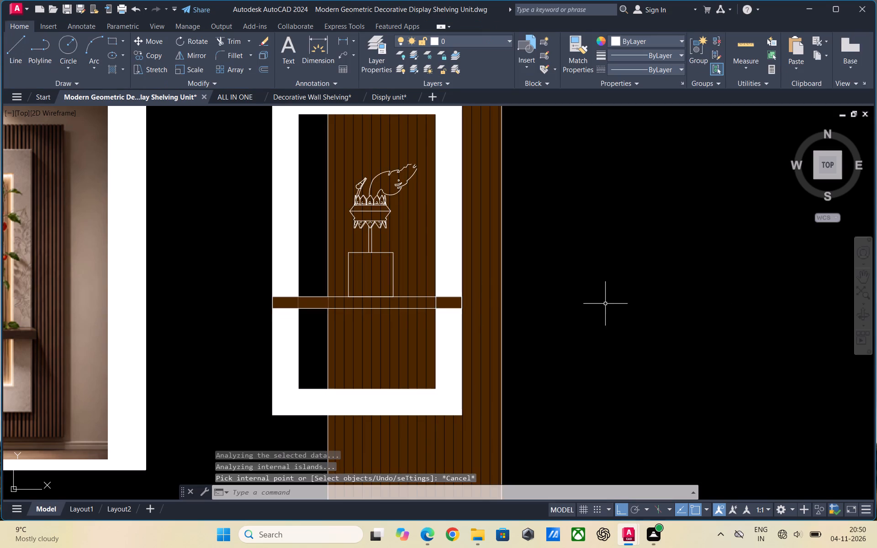
pyautogui.press('Escape')
# Save the drawing with the completed shelf hatch.
pyautogui.scroll(-2, 562, 289)
pyautogui.scroll(1, 591, 320)
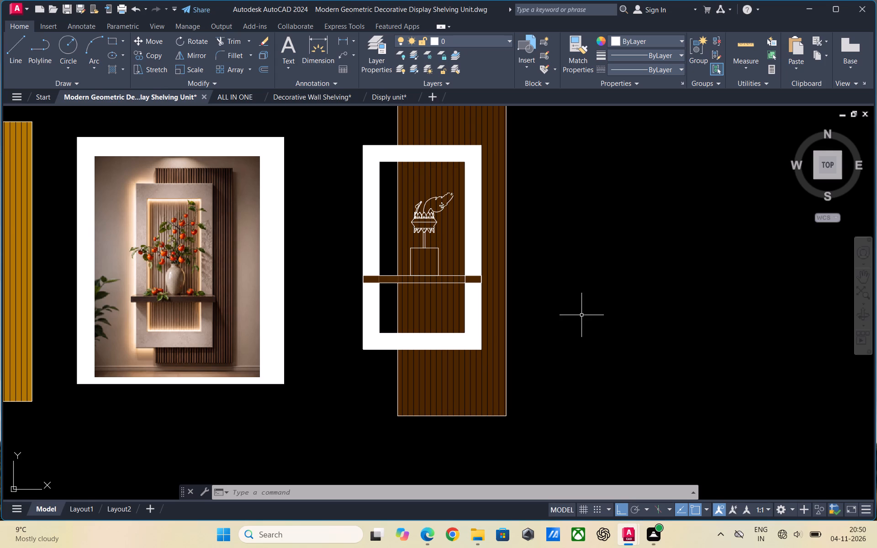
pyautogui.scroll(-2, 595, 380)
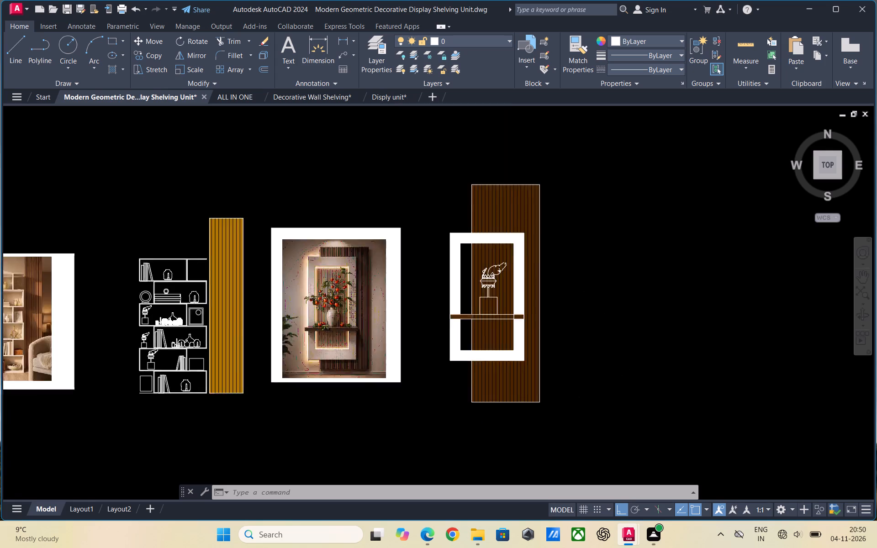
pyautogui.scroll(2, 581, 342)
pyautogui.hotkey('ctrl', 's')
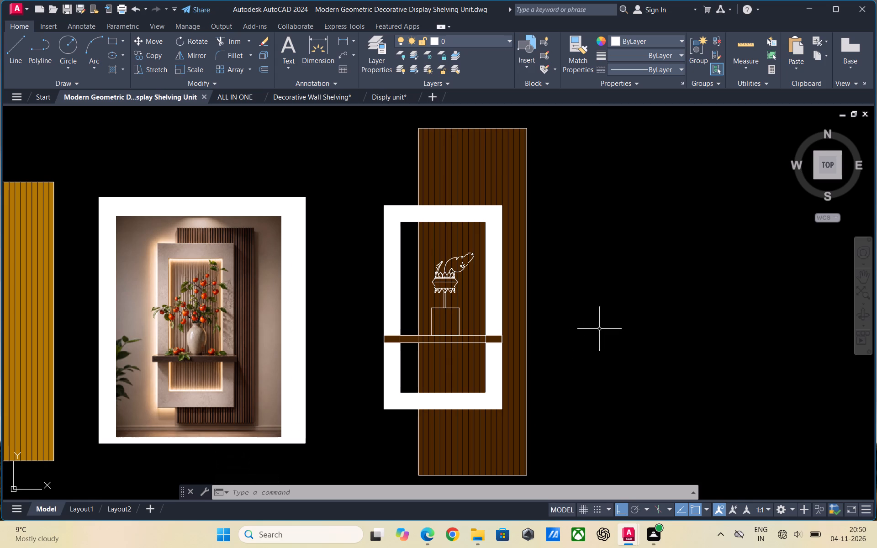
# Check the second elevation against its reference photo and save the drawing again.
pyautogui.scroll(-1, 599, 329)
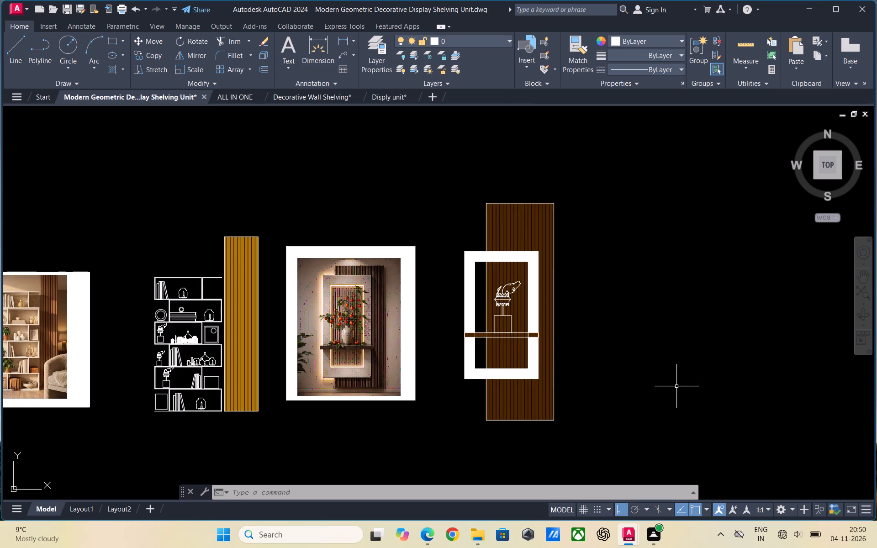
pyautogui.scroll(-1, 679, 386)
pyautogui.scroll(2, 672, 344)
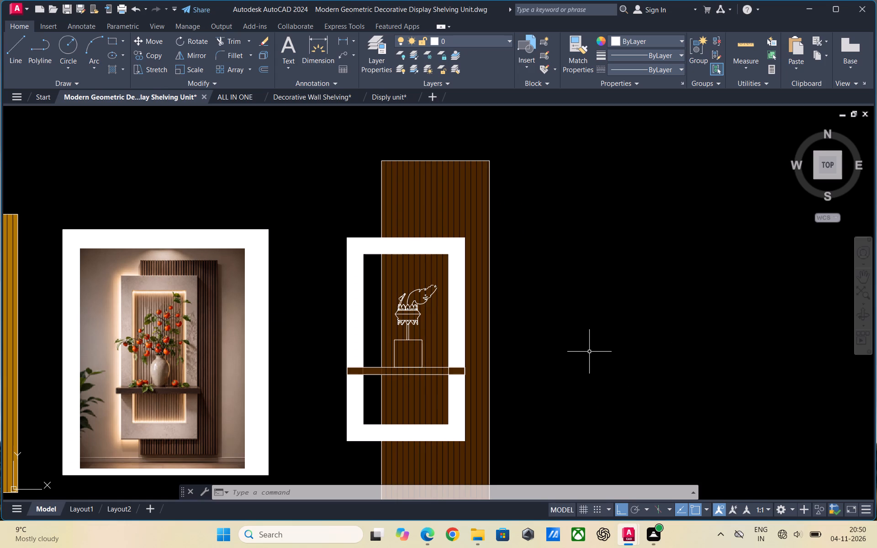
pyautogui.press('Escape')
pyautogui.scroll(-1, 544, 392)
pyautogui.scroll(1, 541, 407)
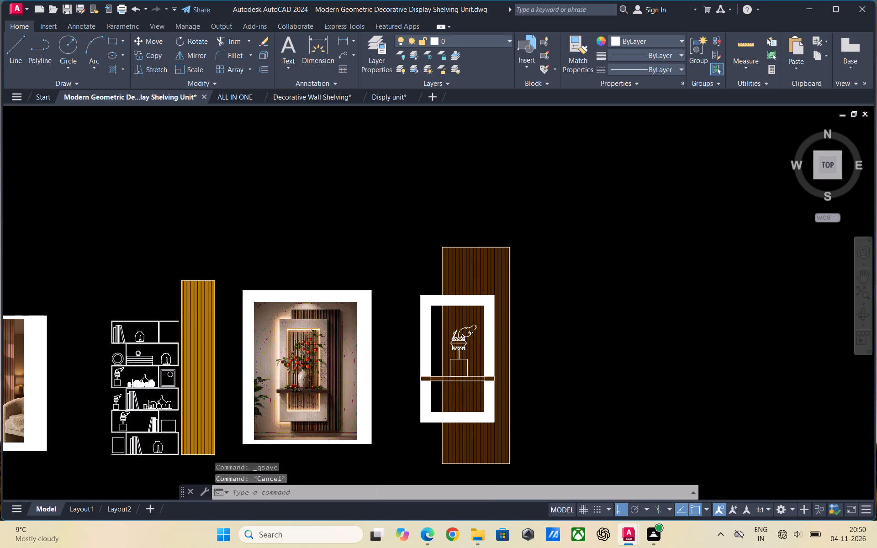
pyautogui.hotkey('ctrl', 's')
pyautogui.scroll(-1, 553, 338)
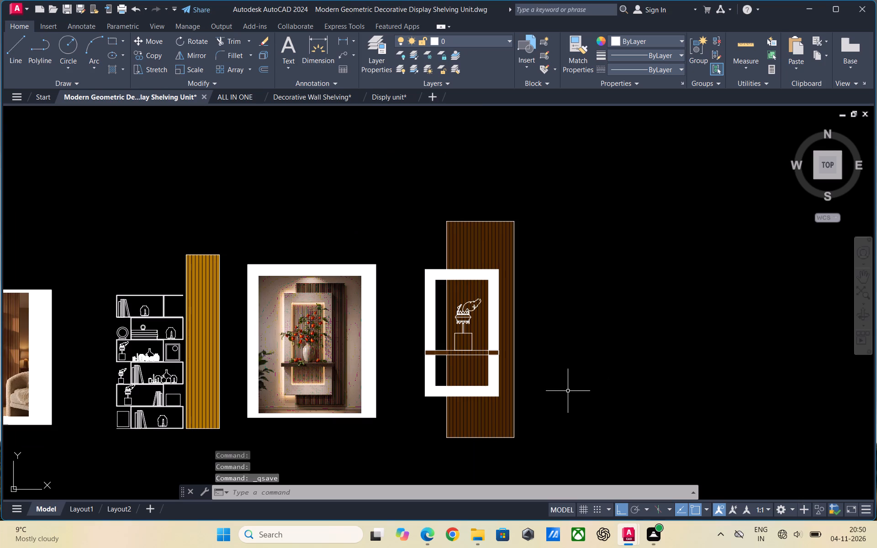
pyautogui.scroll(1, 568, 413)
pyautogui.scroll(-1, 486, 402)
pyautogui.scroll(1, 522, 418)
pyautogui.scroll(-1, 489, 412)
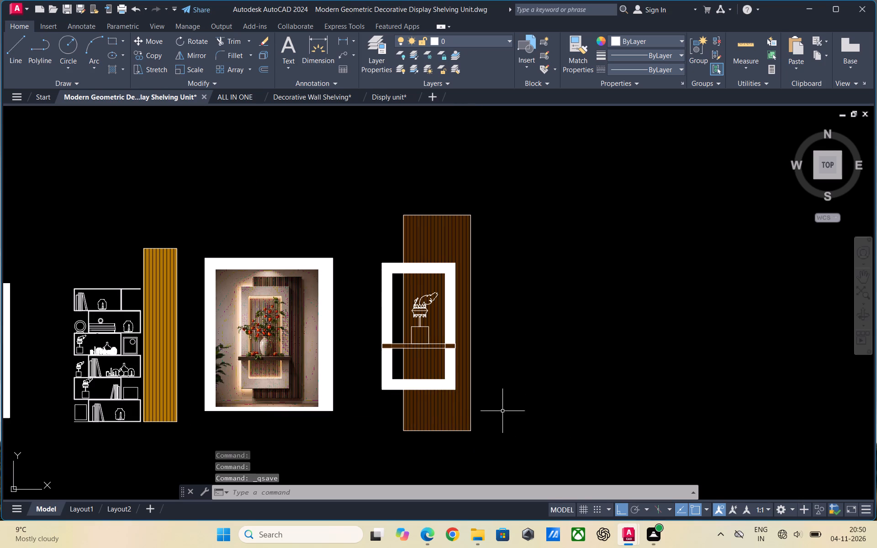
pyautogui.hotkey('ctrl', 's')
# Change the background colour of the first elevation's slatted panel hatch to the recent dark brown, colour 38.
pyautogui.scroll(-1, 398, 397)
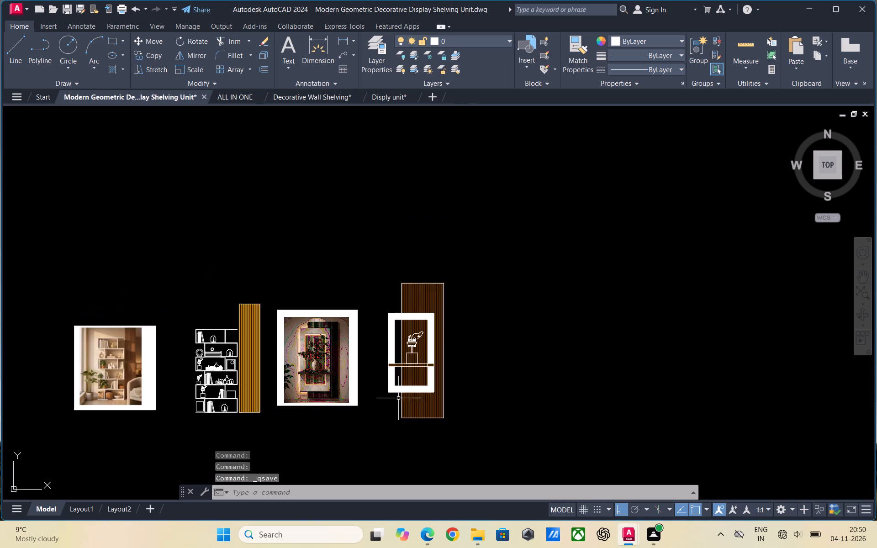
pyautogui.scroll(1, 402, 408)
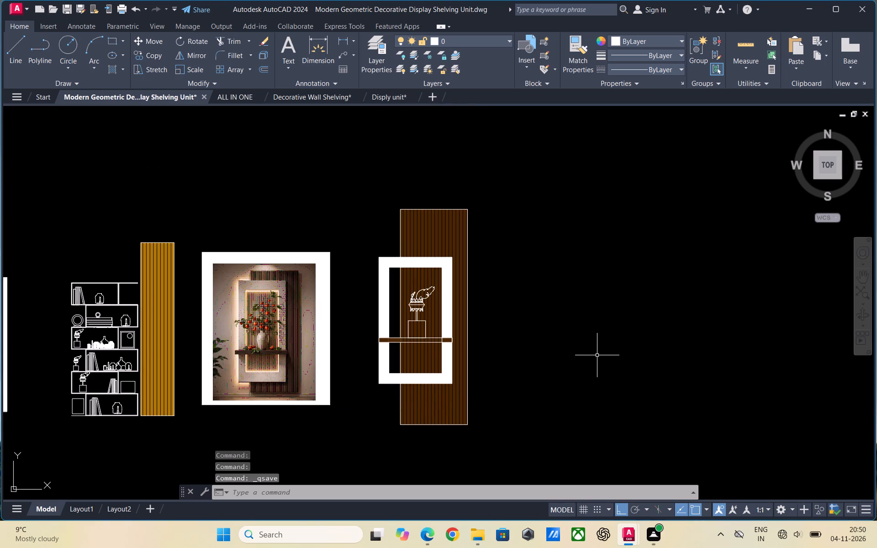
pyautogui.scroll(-1, 582, 337)
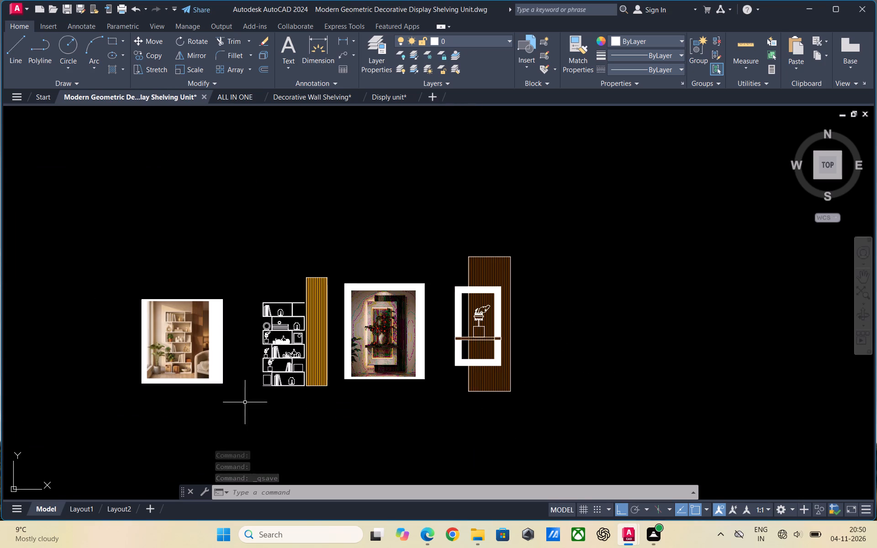
pyautogui.scroll(1, 337, 409)
pyautogui.scroll(-1, 274, 396)
pyautogui.scroll(1, 308, 400)
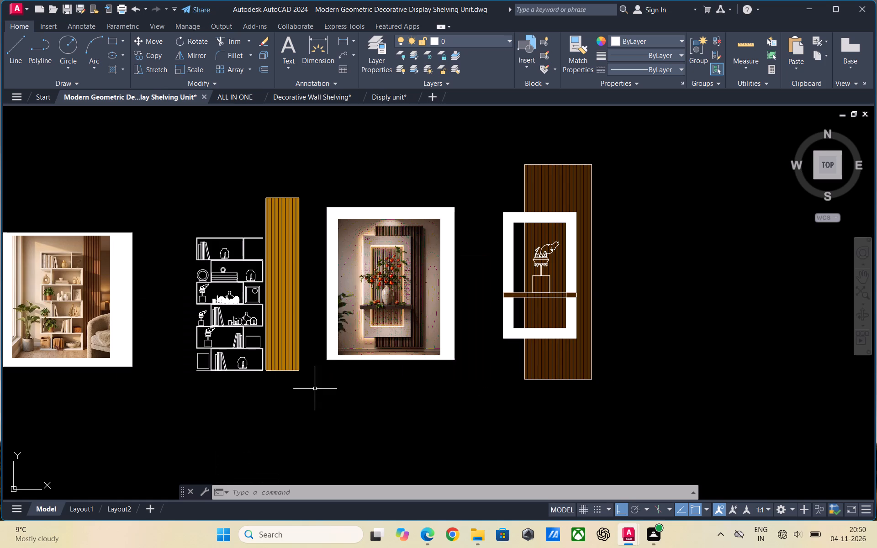
pyautogui.scroll(1, 317, 245)
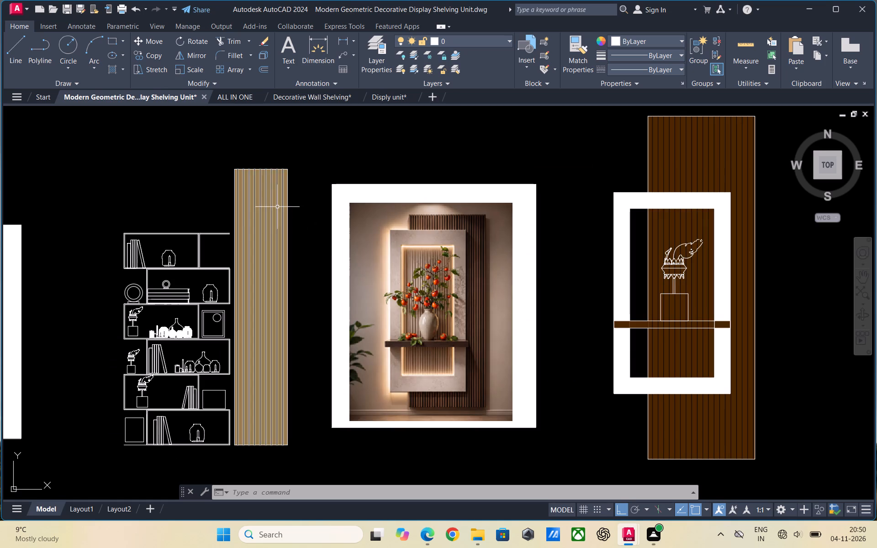
pyautogui.click(277, 207)
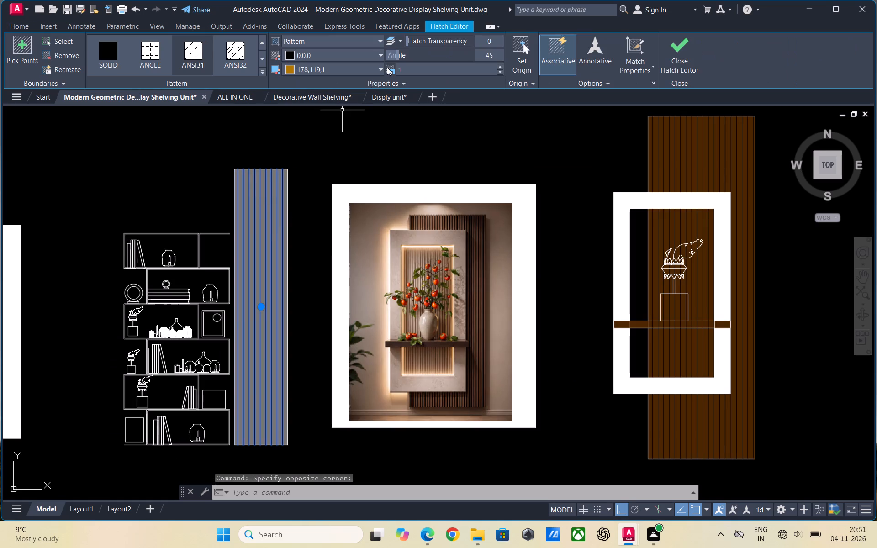
pyautogui.click(382, 68)
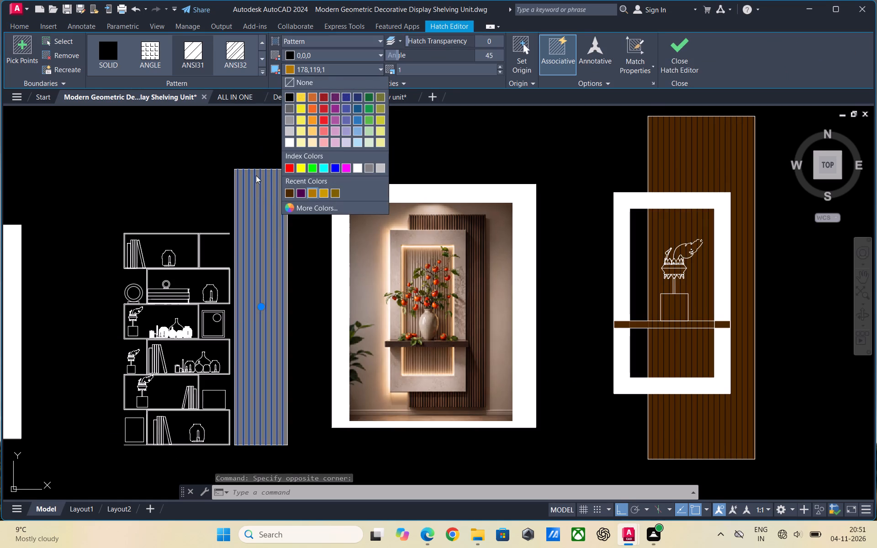
pyautogui.click(288, 194)
pyautogui.press('Escape')
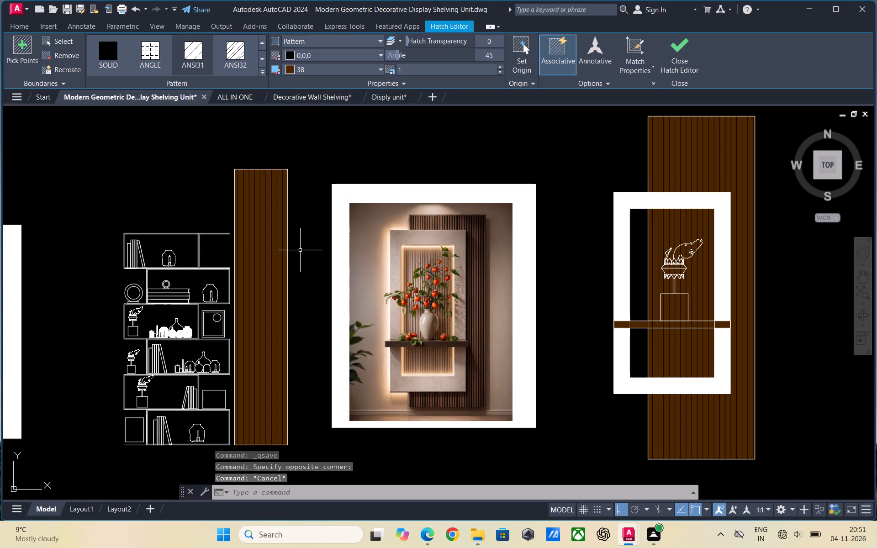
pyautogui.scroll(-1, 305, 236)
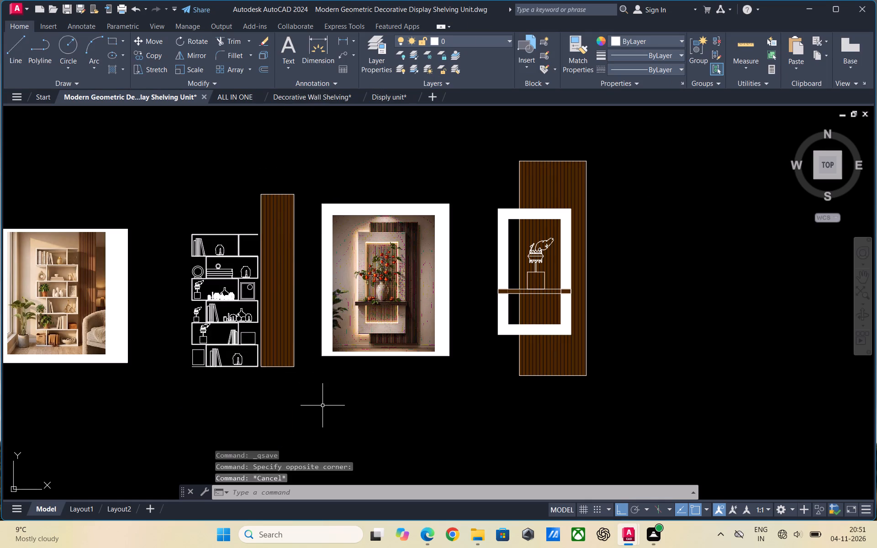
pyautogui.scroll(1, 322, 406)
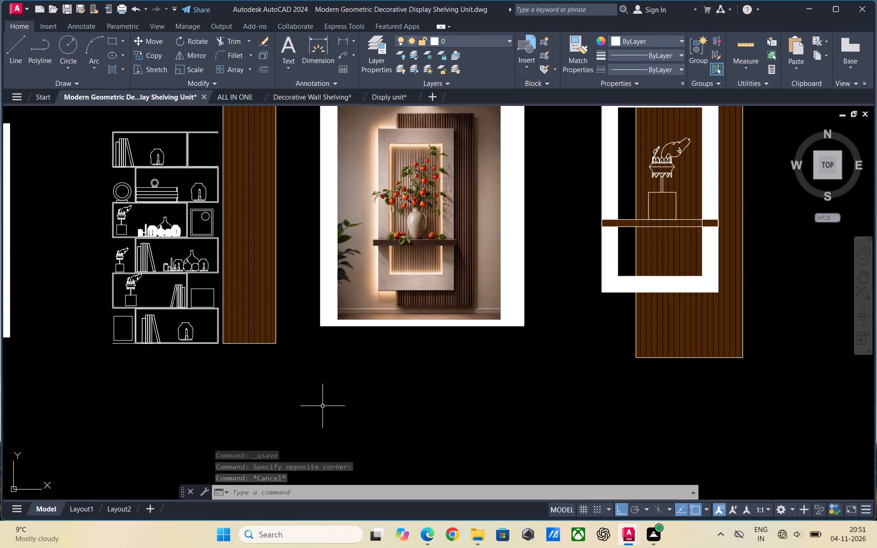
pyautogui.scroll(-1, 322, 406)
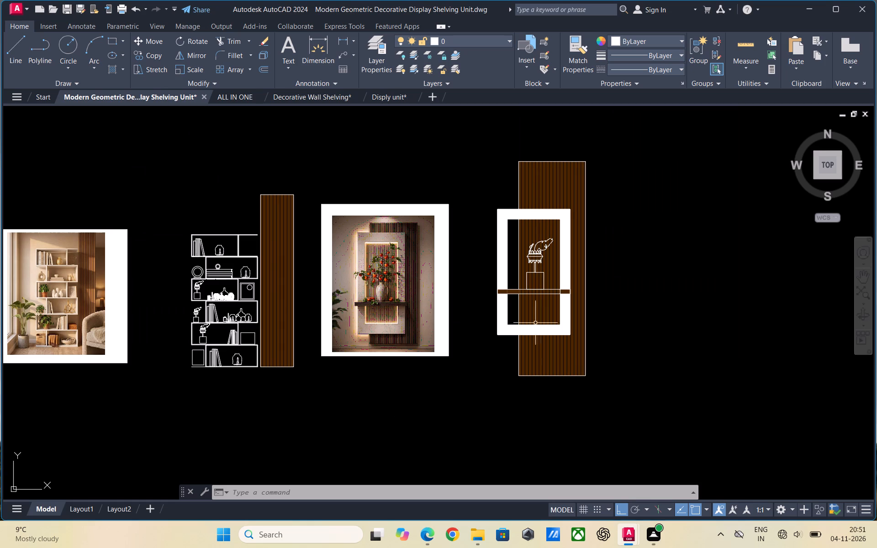
# Save the drawing with the dark brown hatches on both slatted panels.
pyautogui.scroll(2, 586, 294)
pyautogui.scroll(1, 530, 287)
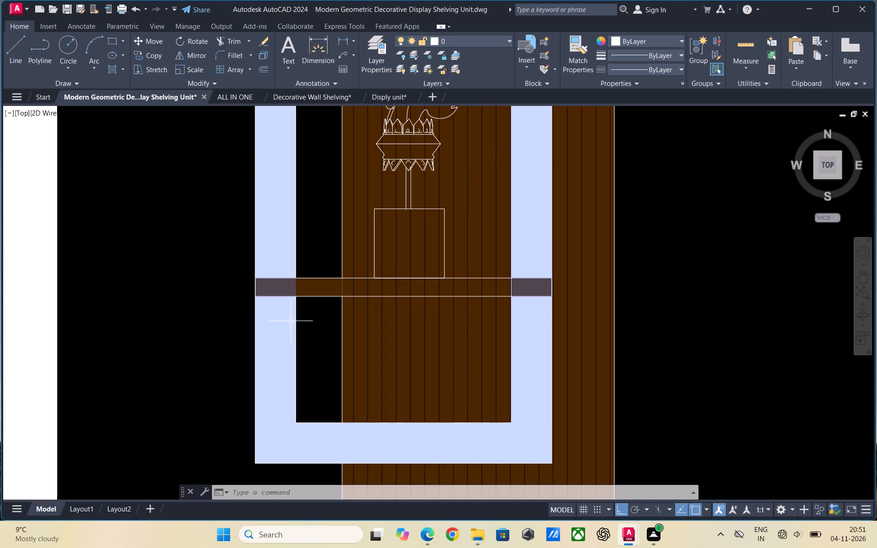
pyautogui.scroll(-1, 277, 311)
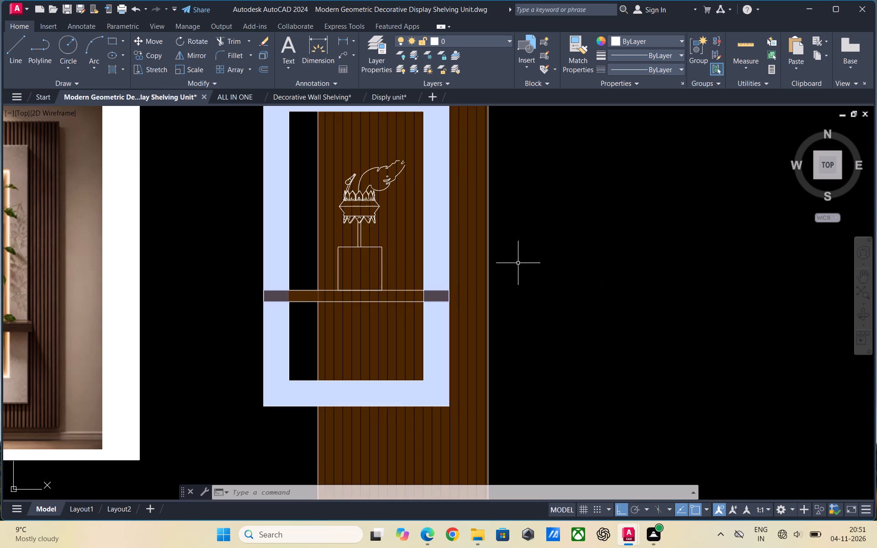
pyautogui.scroll(-1, 563, 281)
pyautogui.scroll(-1, 614, 281)
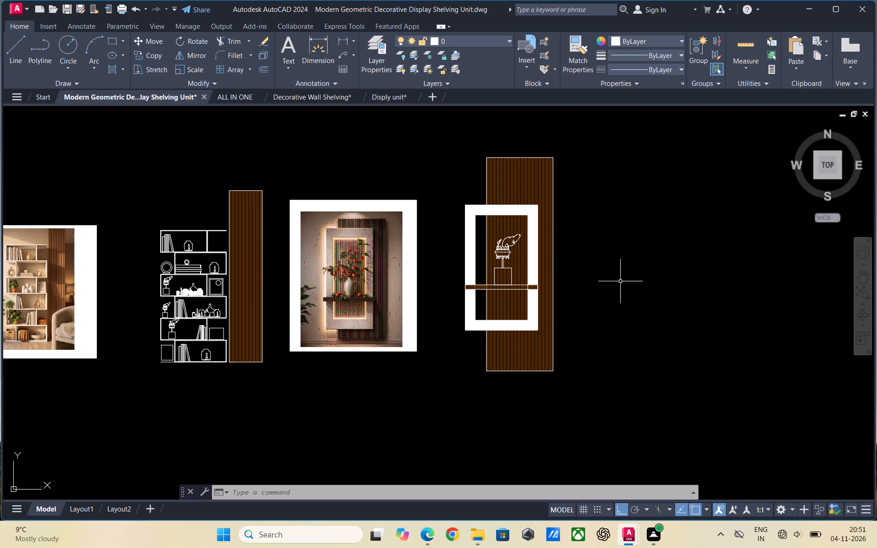
pyautogui.scroll(-2, 412, 394)
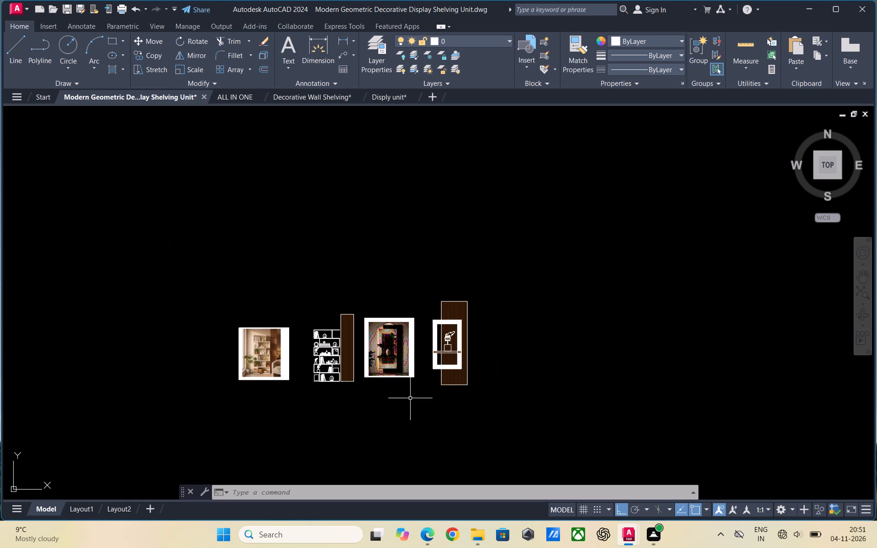
pyautogui.hotkey('ctrl', 's')
# Compare the two elevations with their reference photos and save the drawing again.
pyautogui.scroll(1, 538, 397)
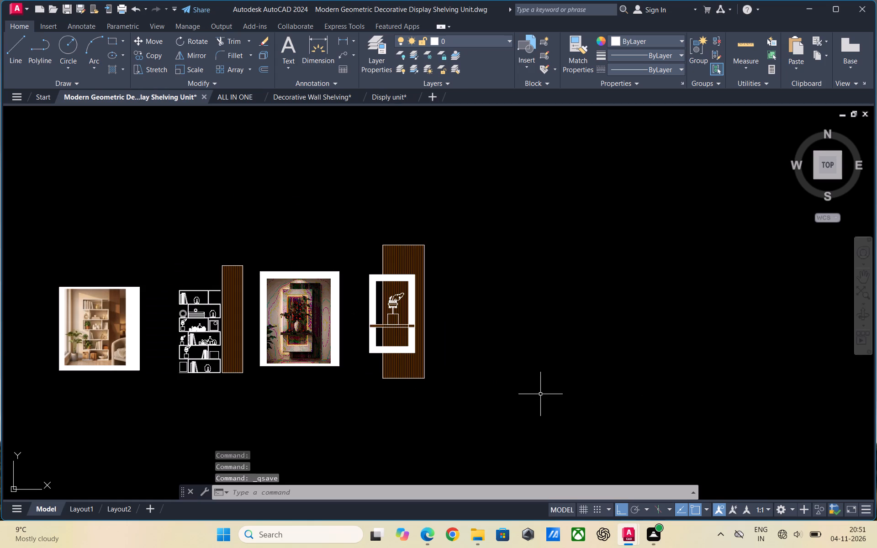
pyautogui.scroll(-1, 542, 393)
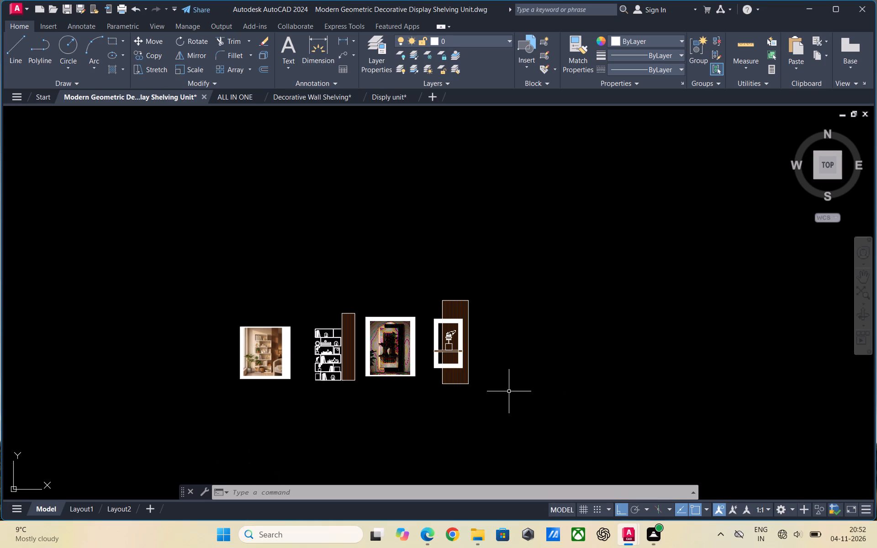
pyautogui.scroll(3, 471, 414)
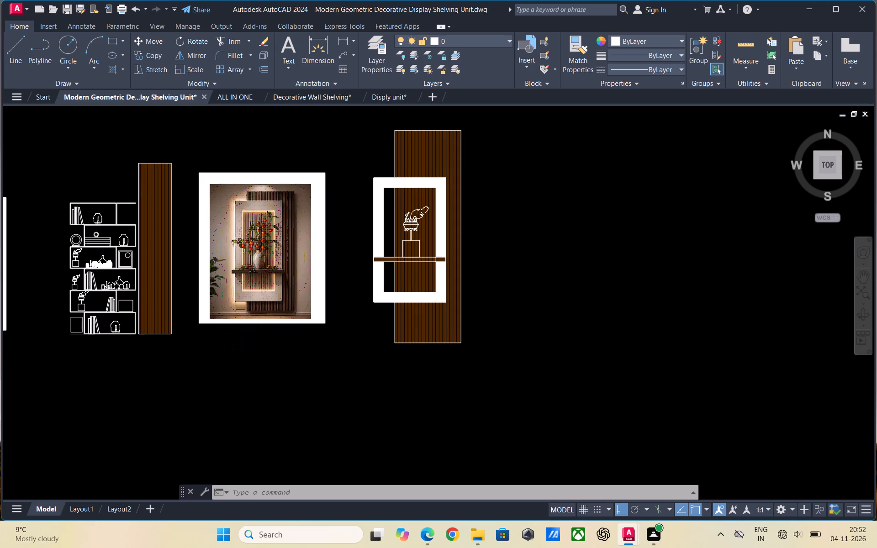
pyautogui.scroll(-3, 479, 407)
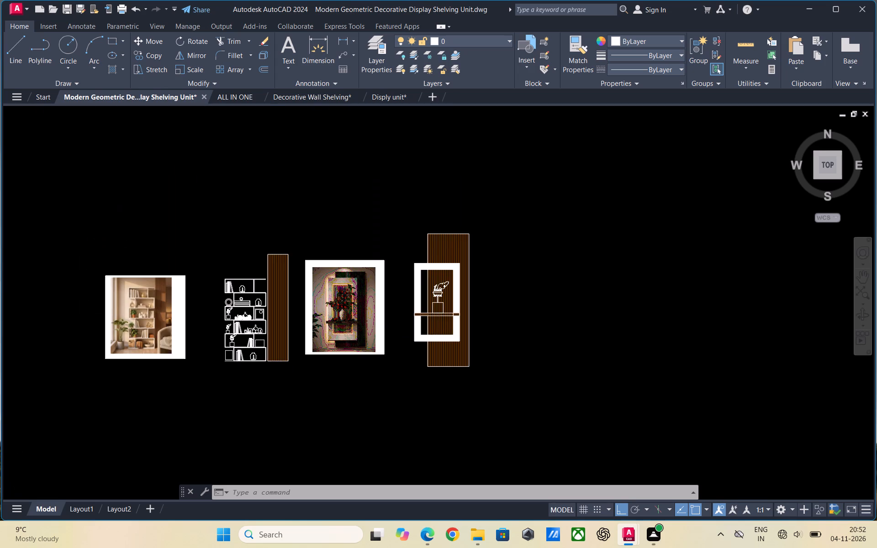
pyautogui.hotkey('ctrl', 's')
pyautogui.scroll(2, 483, 405)
pyautogui.scroll(-1, 485, 403)
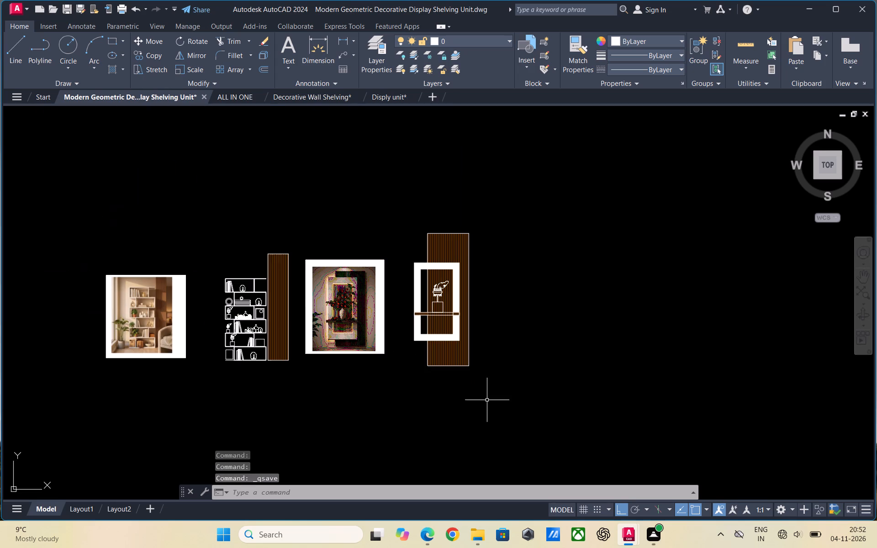
pyautogui.scroll(1, 500, 327)
pyautogui.scroll(-2, 500, 327)
pyautogui.scroll(1, 514, 365)
pyautogui.hotkey('ctrl', 's')
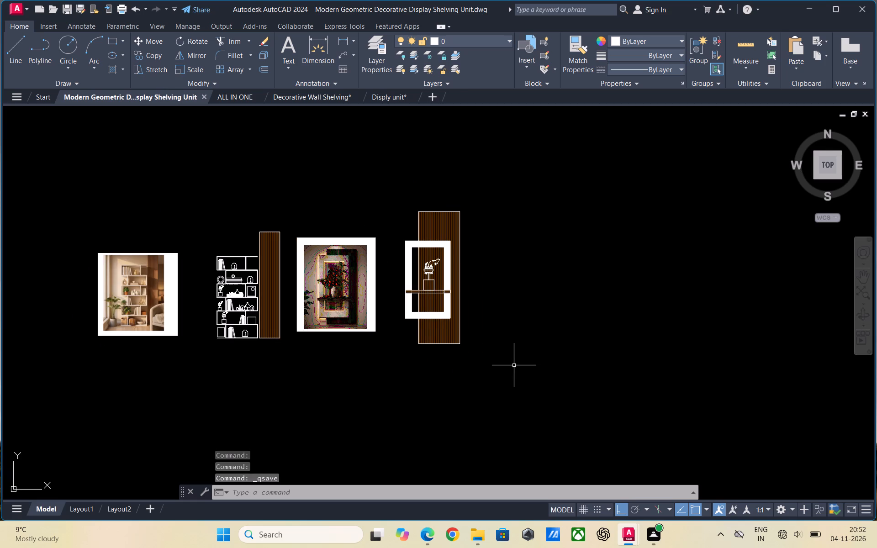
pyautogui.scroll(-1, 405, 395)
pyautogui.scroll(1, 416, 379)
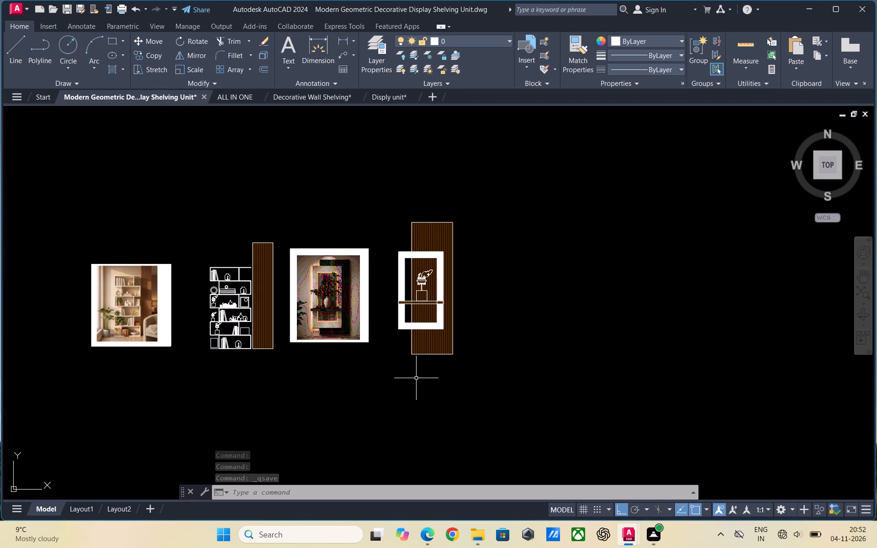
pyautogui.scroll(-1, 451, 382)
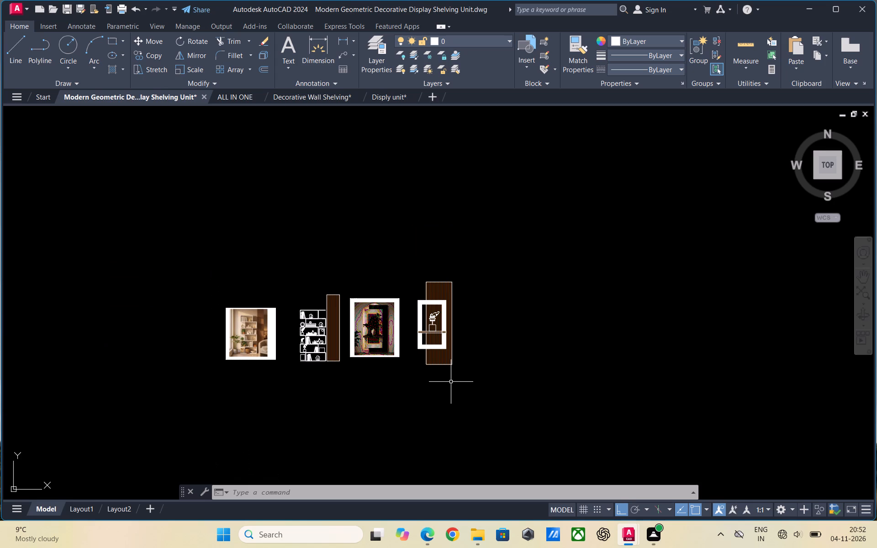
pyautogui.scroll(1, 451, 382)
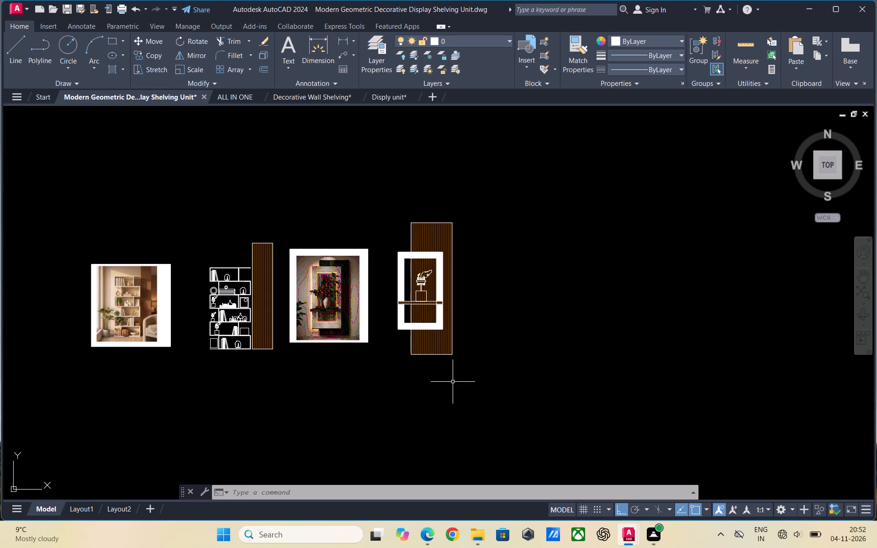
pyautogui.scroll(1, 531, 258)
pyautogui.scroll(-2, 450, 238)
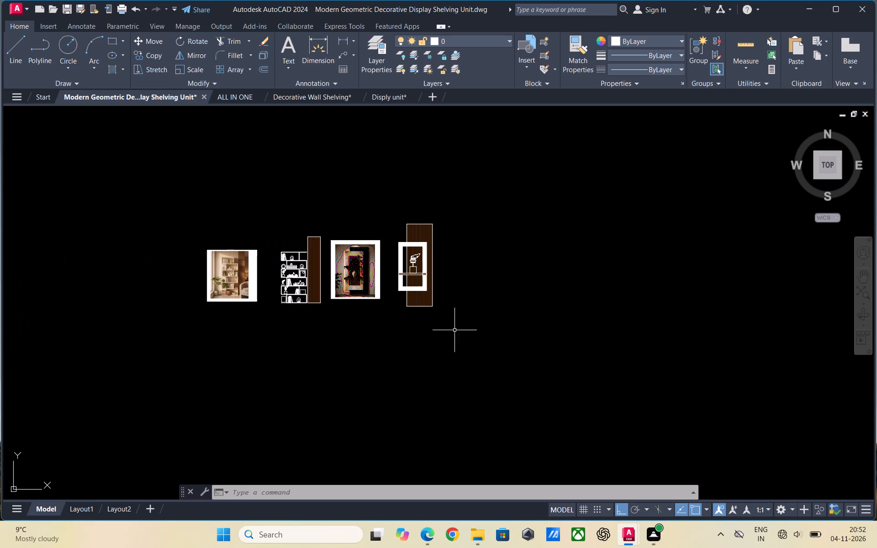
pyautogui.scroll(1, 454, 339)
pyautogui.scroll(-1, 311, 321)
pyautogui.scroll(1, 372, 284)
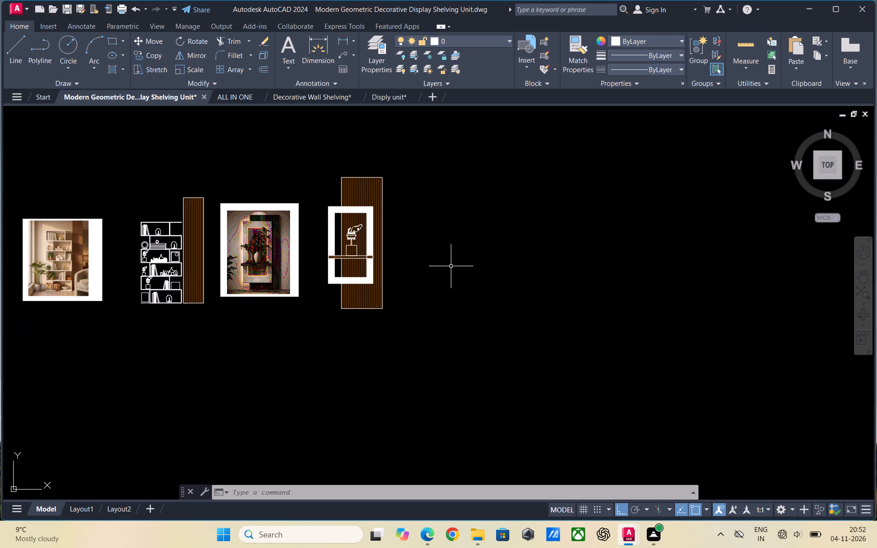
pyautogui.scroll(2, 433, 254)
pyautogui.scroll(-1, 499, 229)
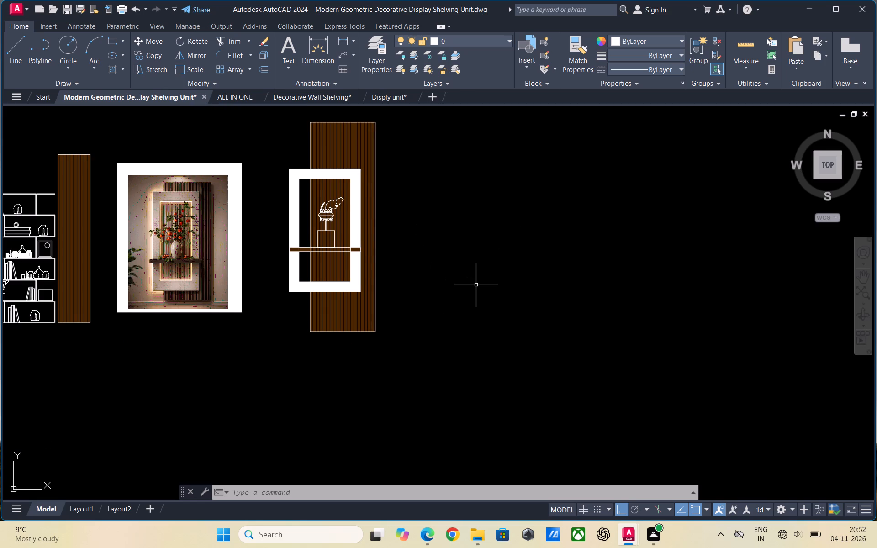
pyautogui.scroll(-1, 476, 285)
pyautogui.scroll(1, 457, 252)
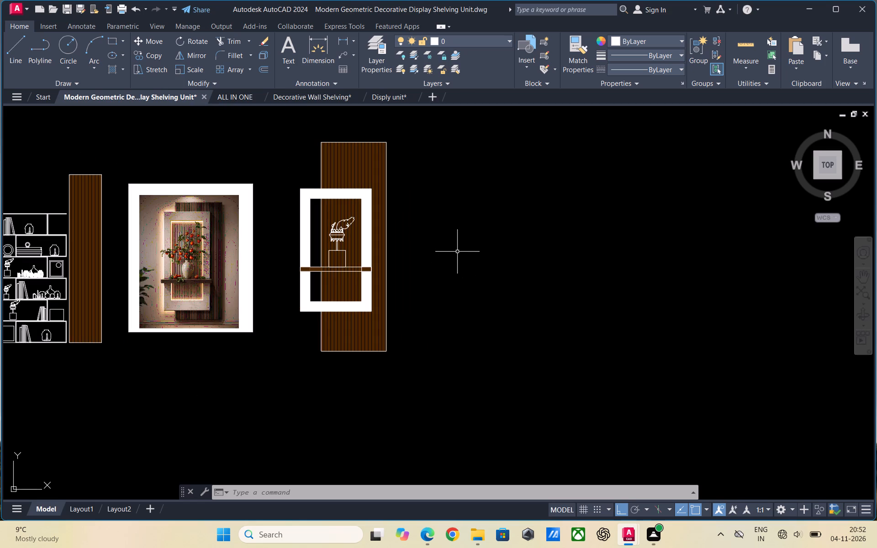
# Examine the second elevation's shelf hatch segments and their edges at the white frame and the slatted panel.
pyautogui.scroll(3, 370, 274)
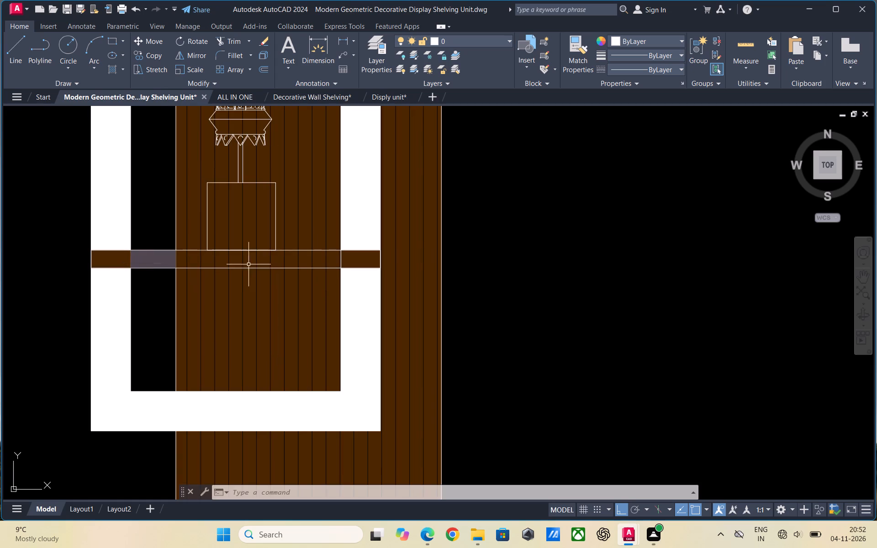
pyautogui.scroll(1, 140, 268)
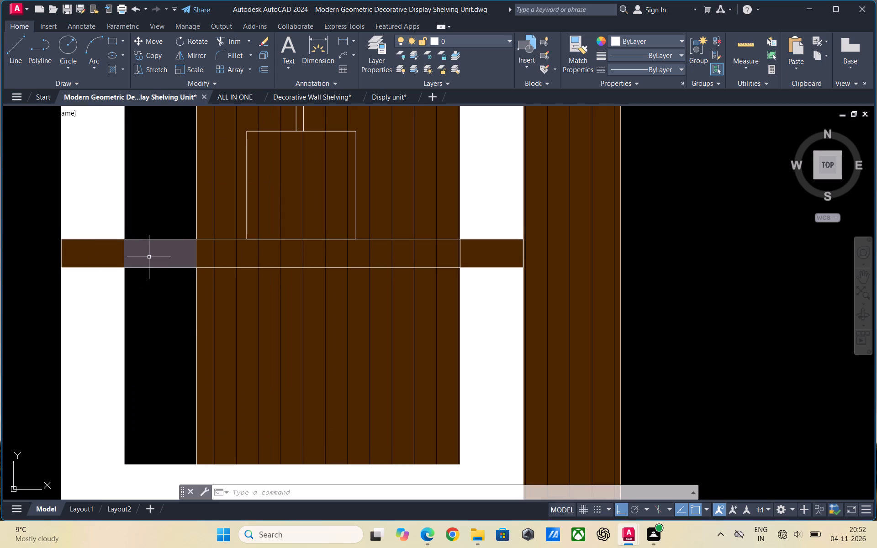
pyautogui.scroll(1, 151, 269)
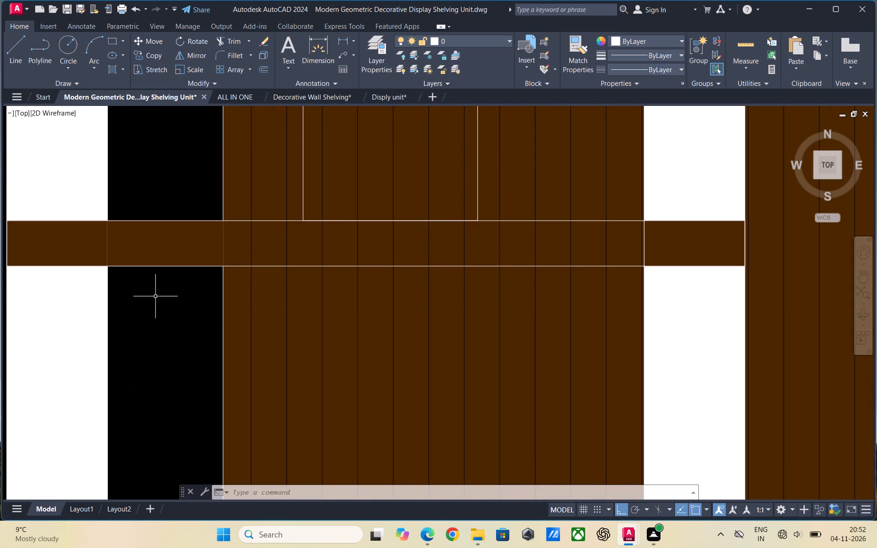
pyautogui.click(106, 238)
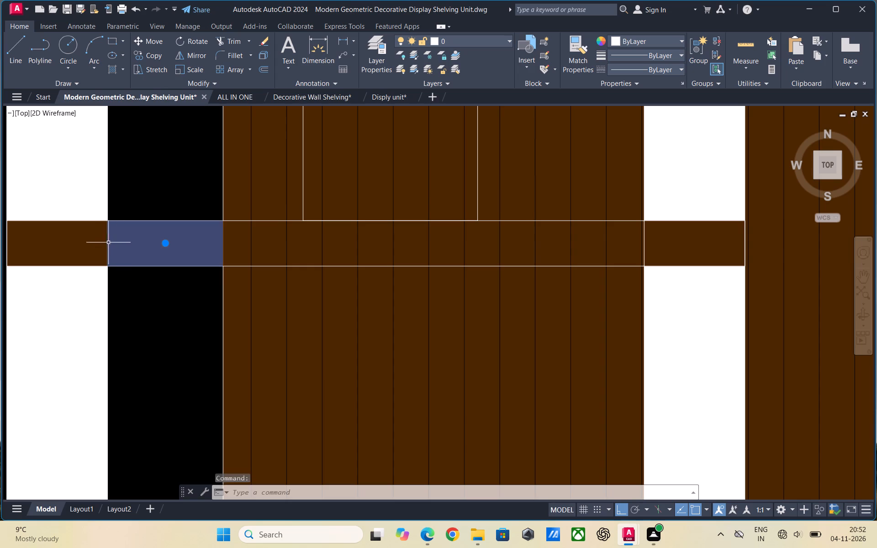
pyautogui.press('Escape')
pyautogui.scroll(-1, 148, 286)
pyautogui.scroll(3, 129, 265)
pyautogui.click(99, 253)
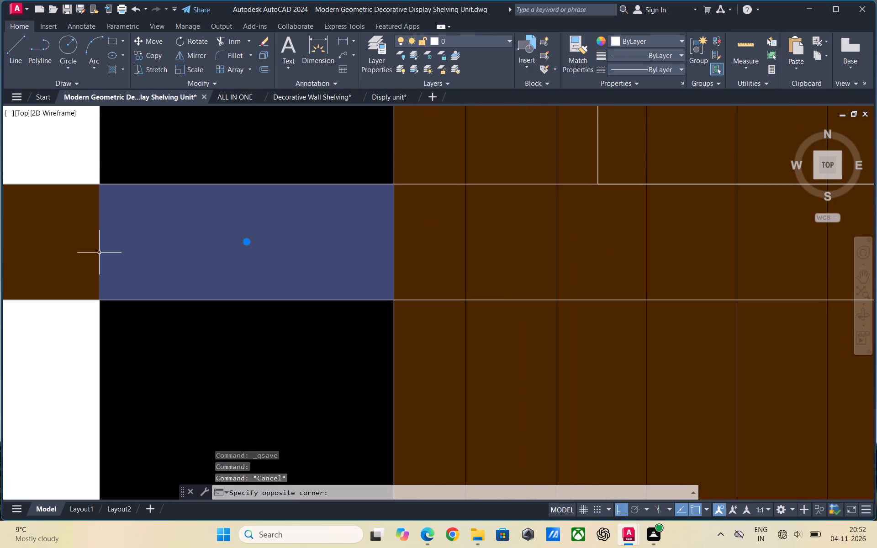
pyautogui.press('Escape')
pyautogui.scroll(-2, 210, 346)
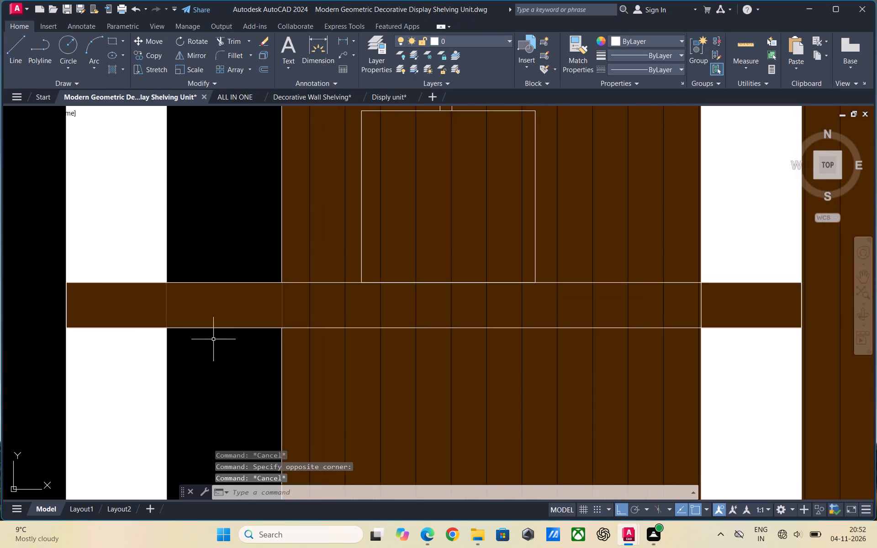
pyautogui.scroll(-1, 215, 336)
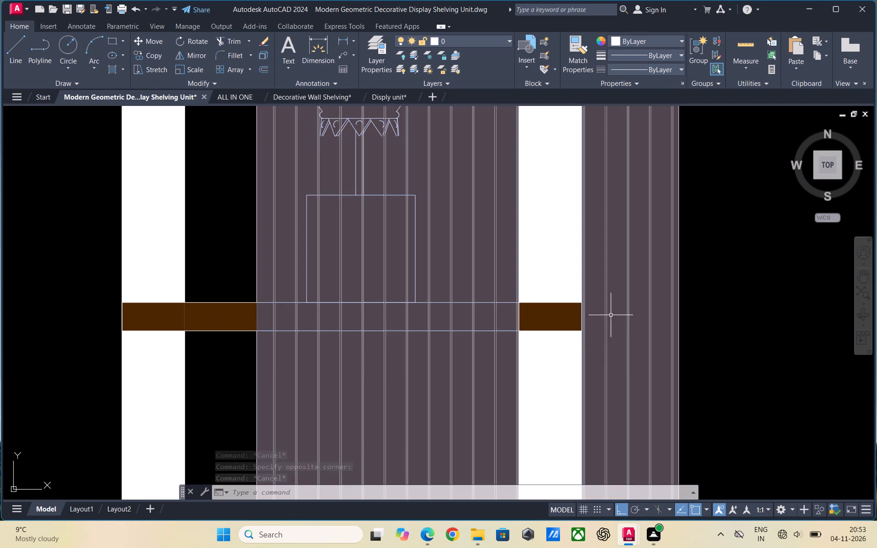
pyautogui.scroll(1, 206, 321)
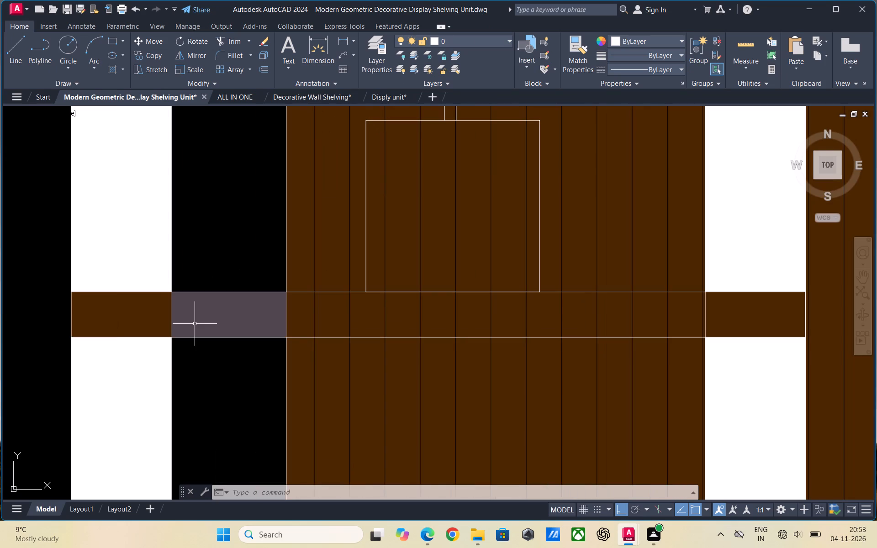
pyautogui.click(171, 314)
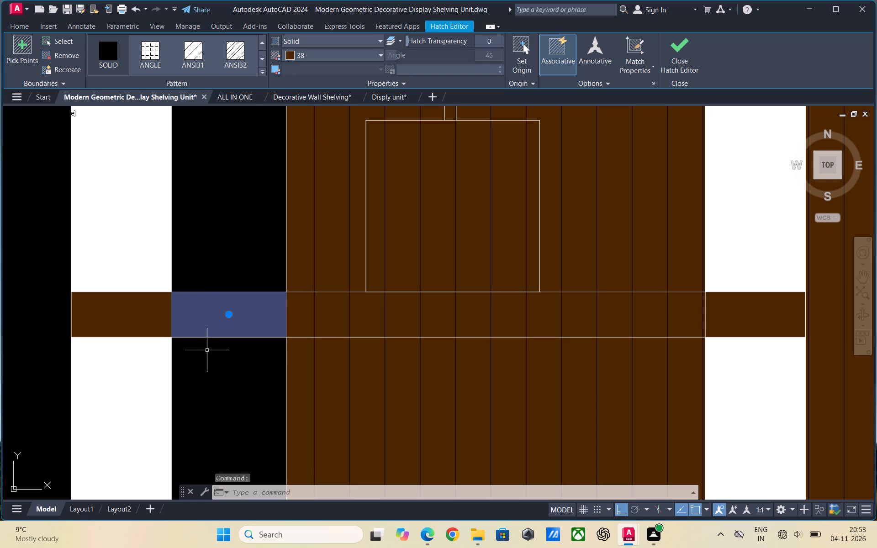
pyautogui.press('Escape')
pyautogui.press('Escape')
pyautogui.scroll(-2, 197, 321)
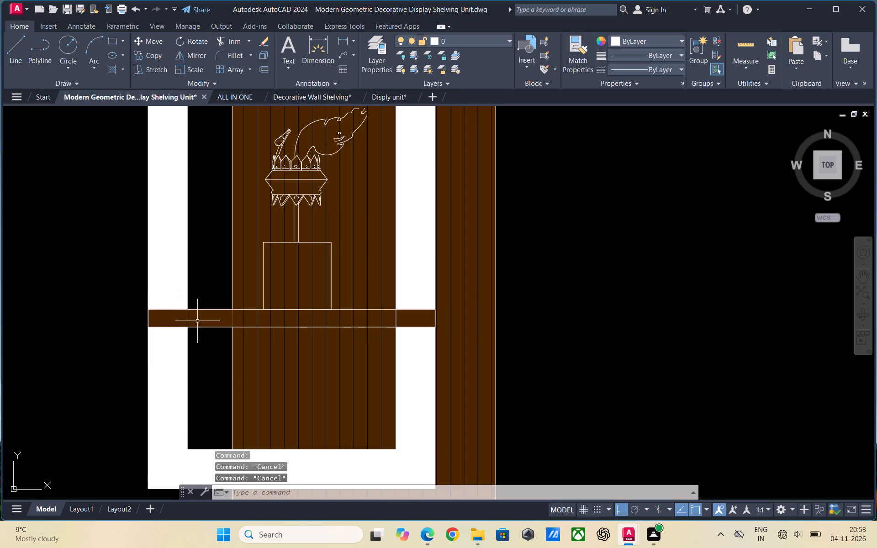
pyautogui.scroll(1, 519, 328)
pyautogui.scroll(1, 287, 311)
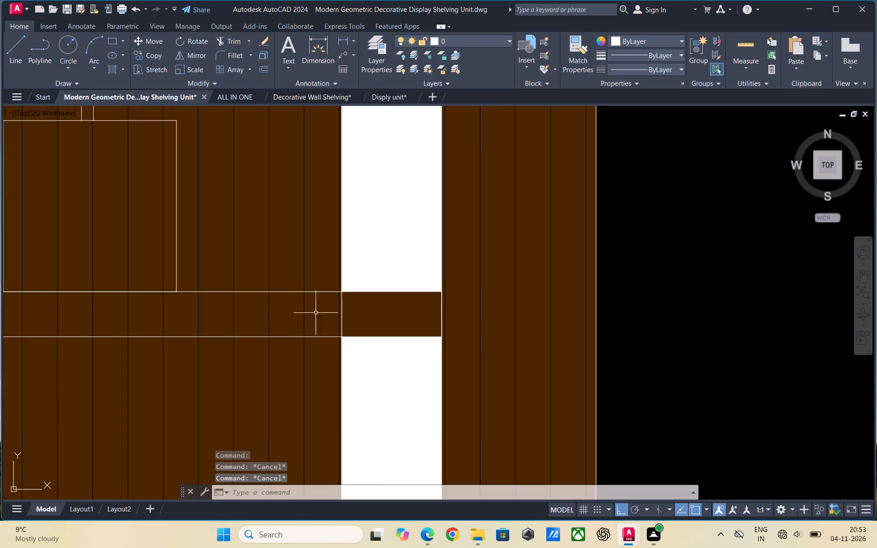
pyautogui.scroll(3, 351, 311)
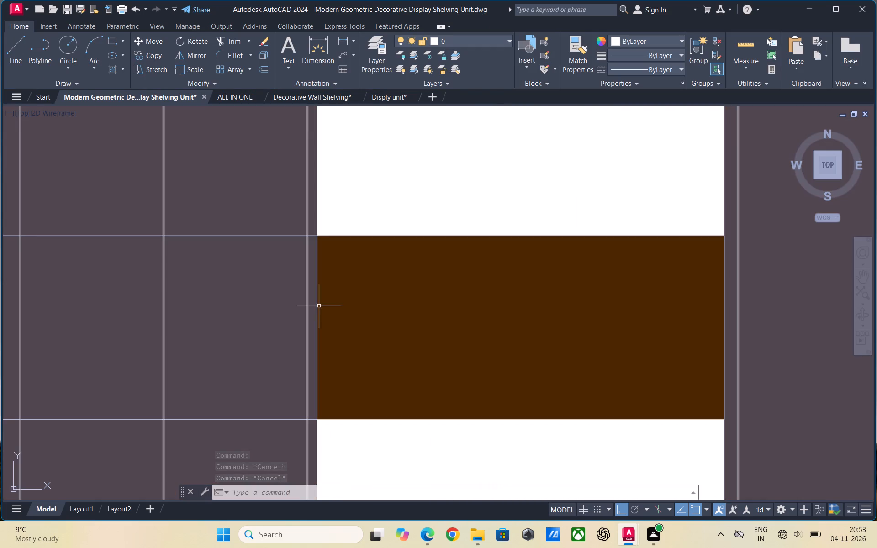
pyautogui.scroll(-2, 223, 290)
pyautogui.scroll(-2, 284, 293)
pyautogui.scroll(-1, 386, 300)
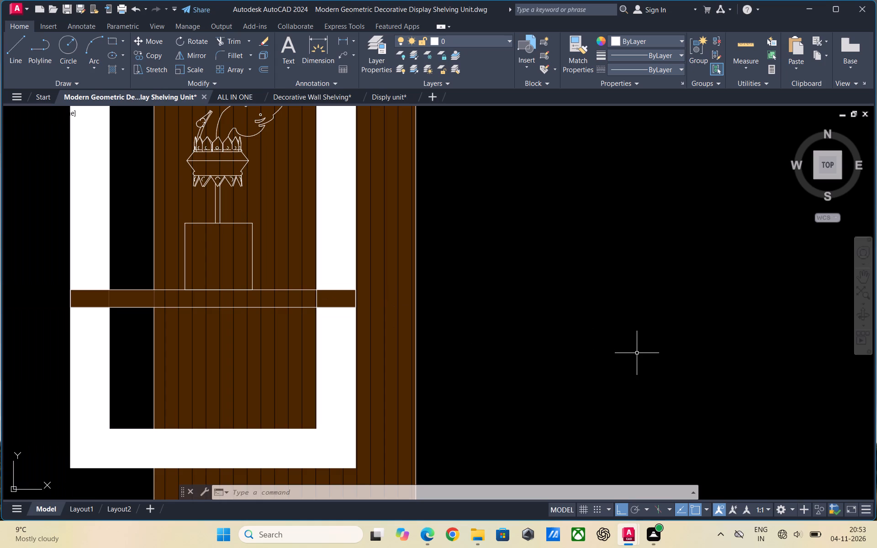
# Save the drawing after the shelf check.
pyautogui.hotkey('ctrl', 's')
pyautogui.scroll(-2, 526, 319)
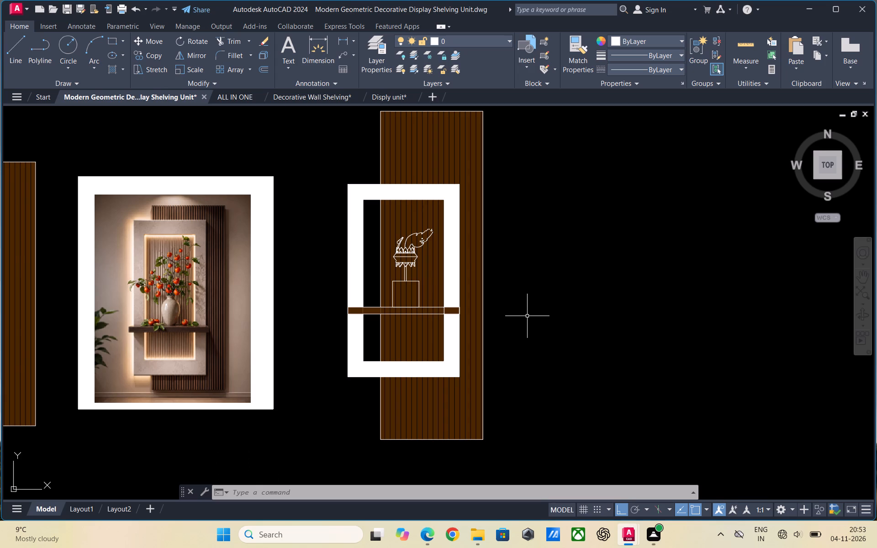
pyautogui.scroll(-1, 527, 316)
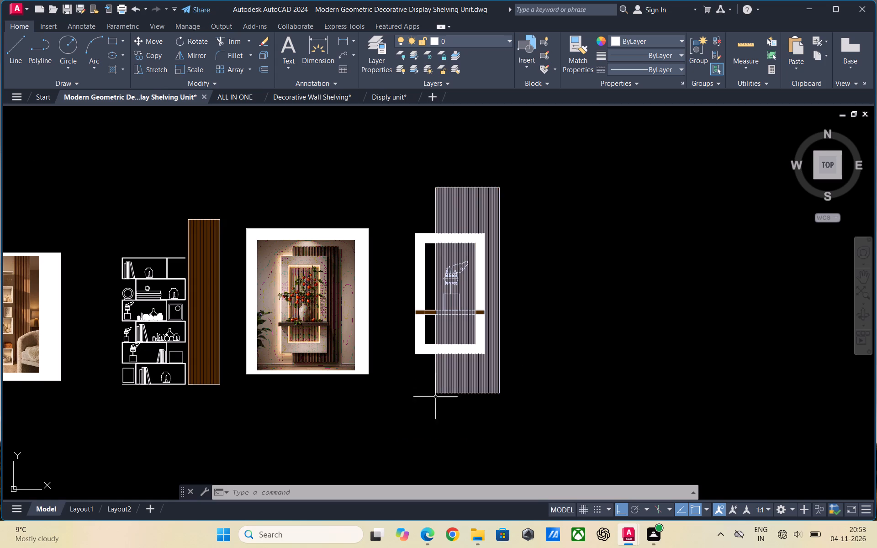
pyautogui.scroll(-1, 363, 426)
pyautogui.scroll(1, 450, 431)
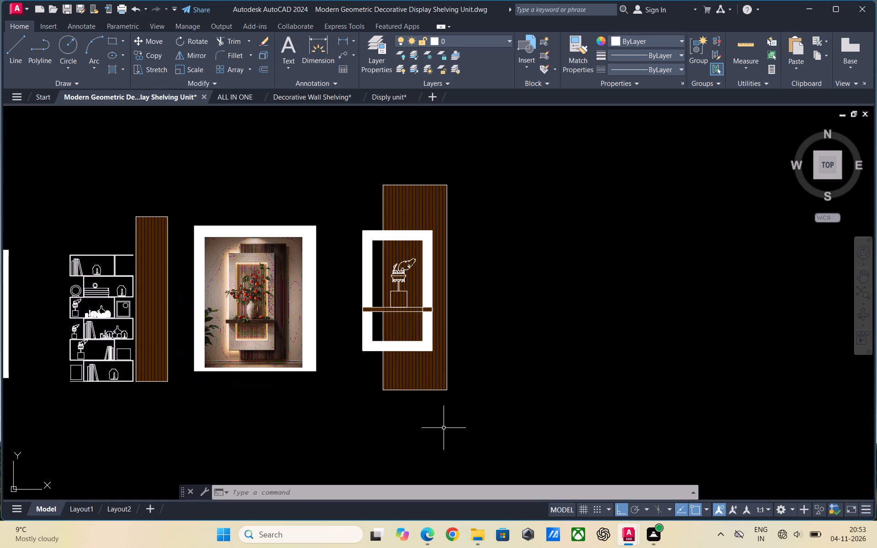
# Review both elevations beside their reference photos and keep the drawing saved.
pyautogui.hotkey('ctrl', 's')
pyautogui.scroll(-1, 319, 422)
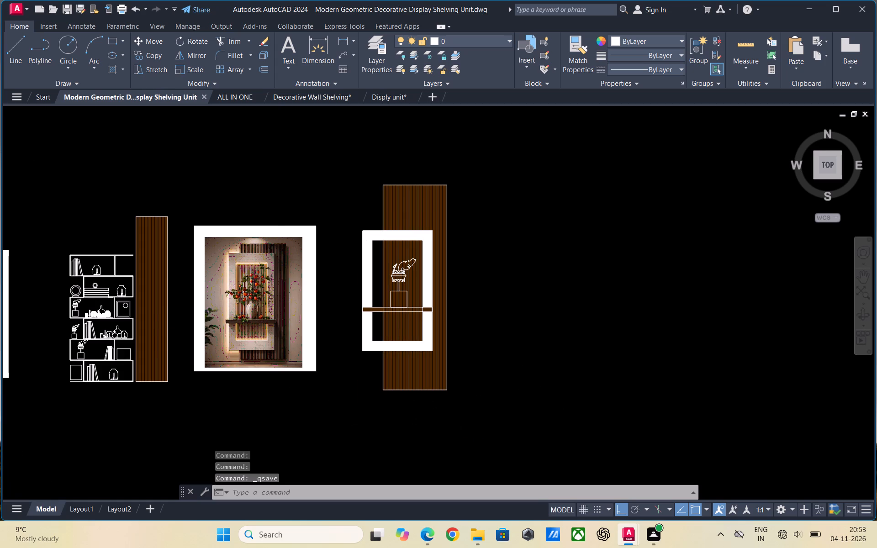
pyautogui.scroll(1, 384, 420)
pyautogui.scroll(-1, 384, 420)
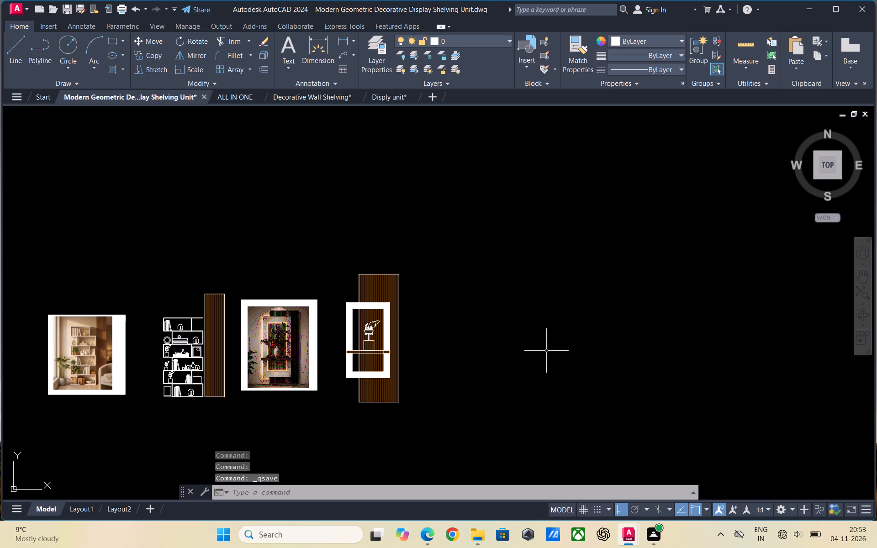
pyautogui.scroll(2, 349, 380)
pyautogui.scroll(-1, 363, 365)
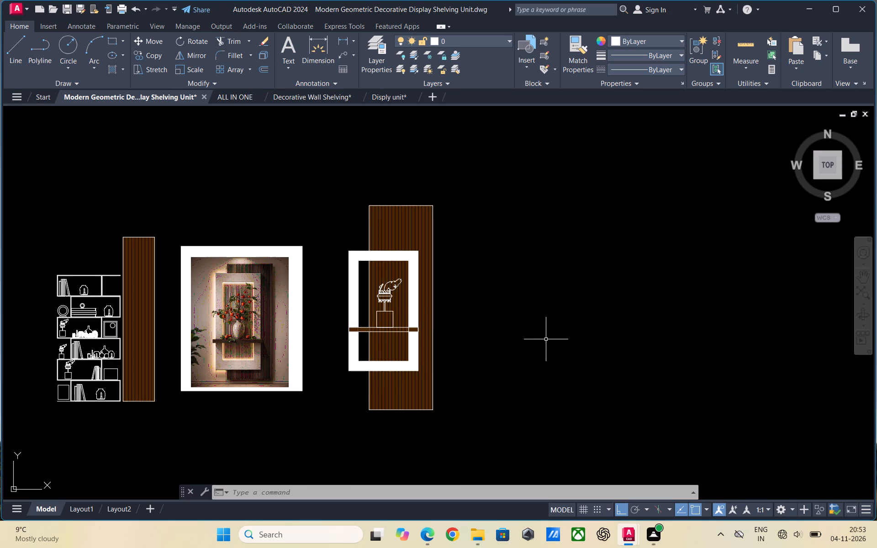
pyautogui.hotkey('ctrl', 's')
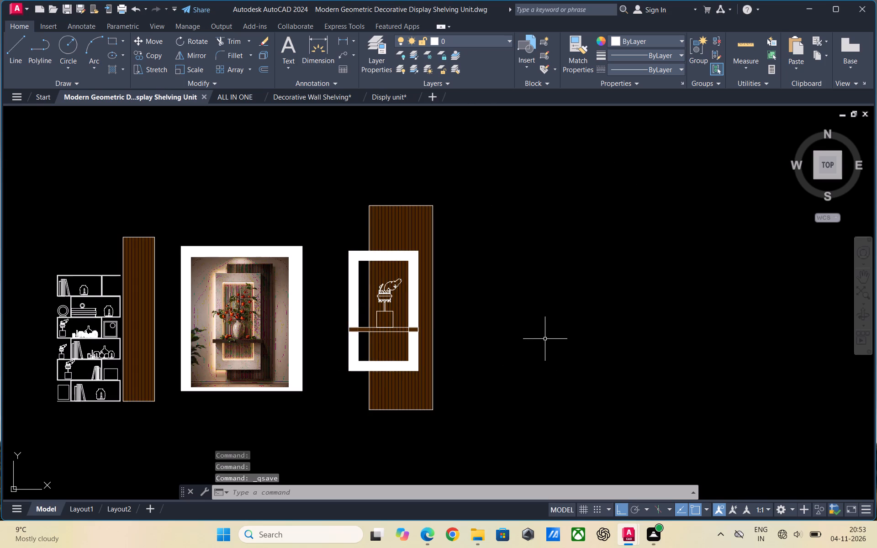
pyautogui.scroll(1, 375, 411)
pyautogui.scroll(-1, 369, 400)
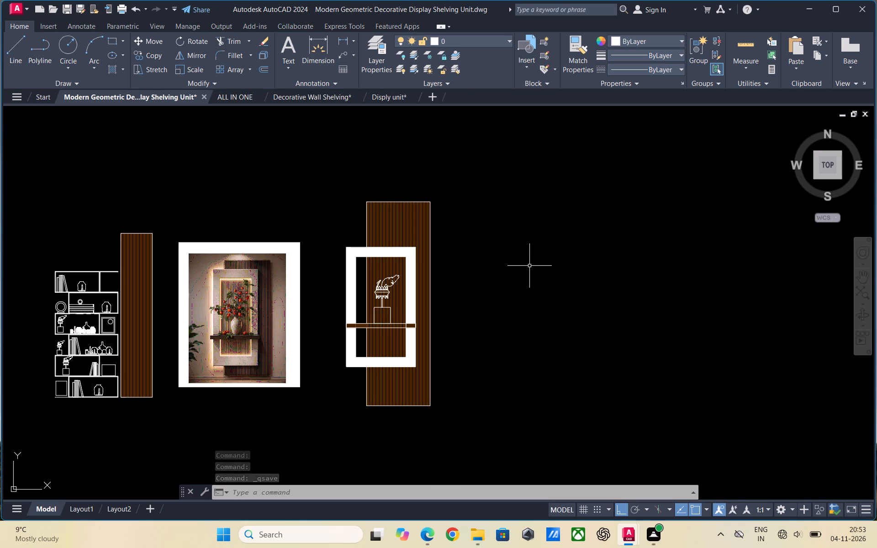
pyautogui.hotkey('ctrl', 's')
pyautogui.scroll(-1, 539, 278)
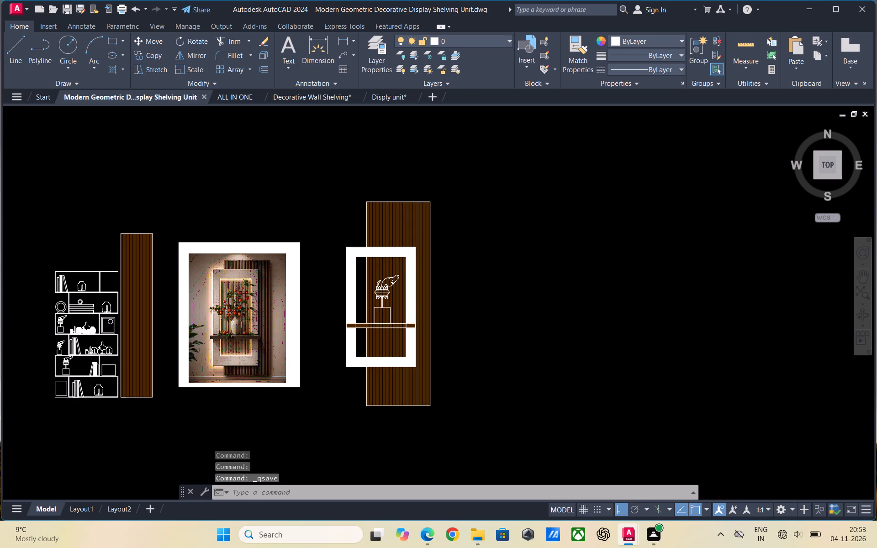
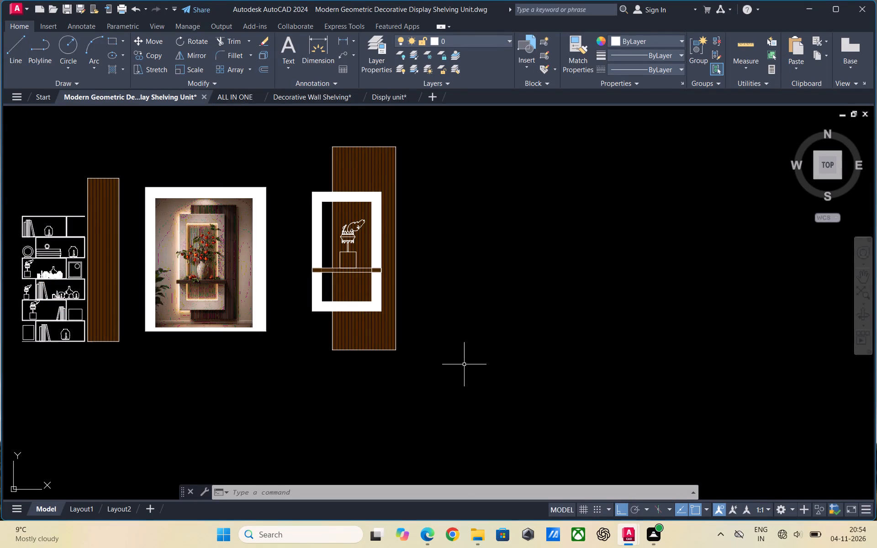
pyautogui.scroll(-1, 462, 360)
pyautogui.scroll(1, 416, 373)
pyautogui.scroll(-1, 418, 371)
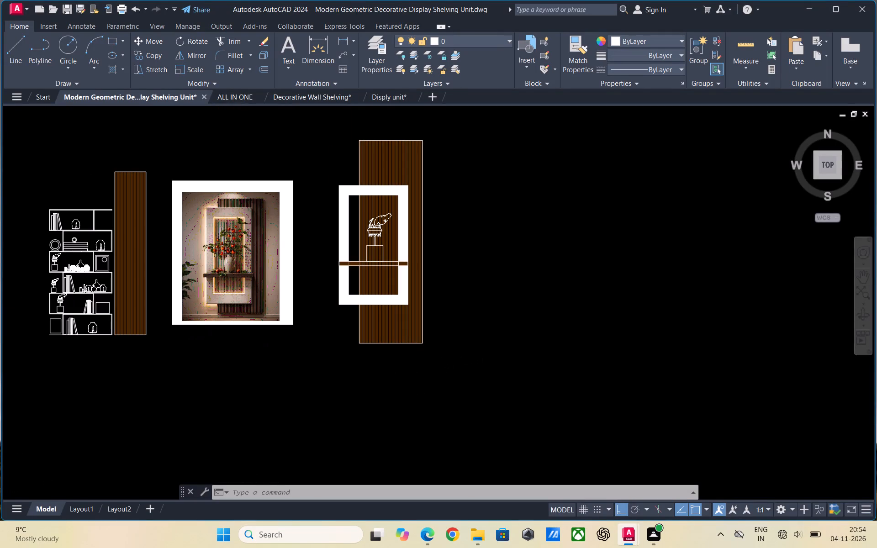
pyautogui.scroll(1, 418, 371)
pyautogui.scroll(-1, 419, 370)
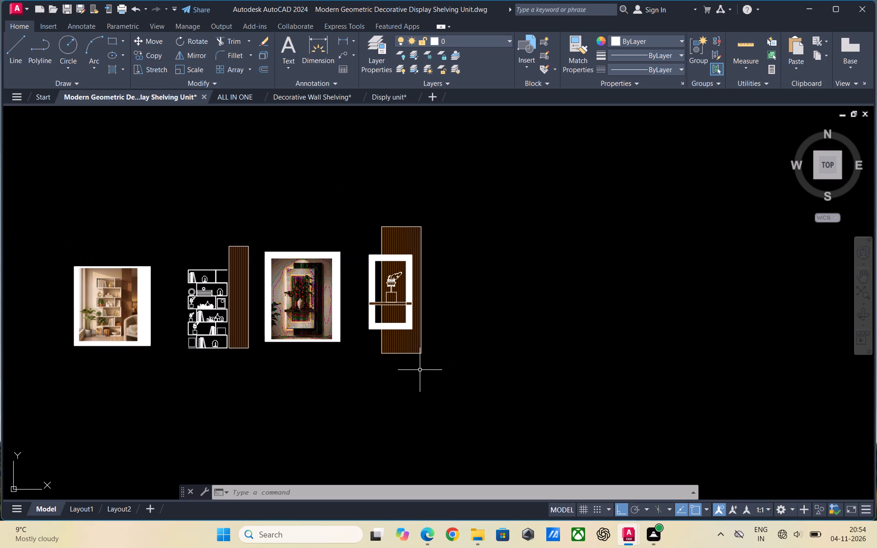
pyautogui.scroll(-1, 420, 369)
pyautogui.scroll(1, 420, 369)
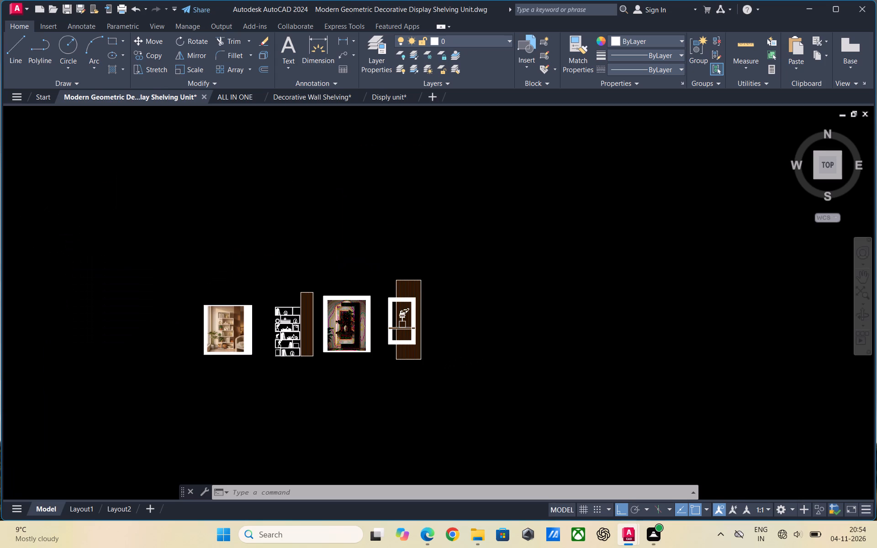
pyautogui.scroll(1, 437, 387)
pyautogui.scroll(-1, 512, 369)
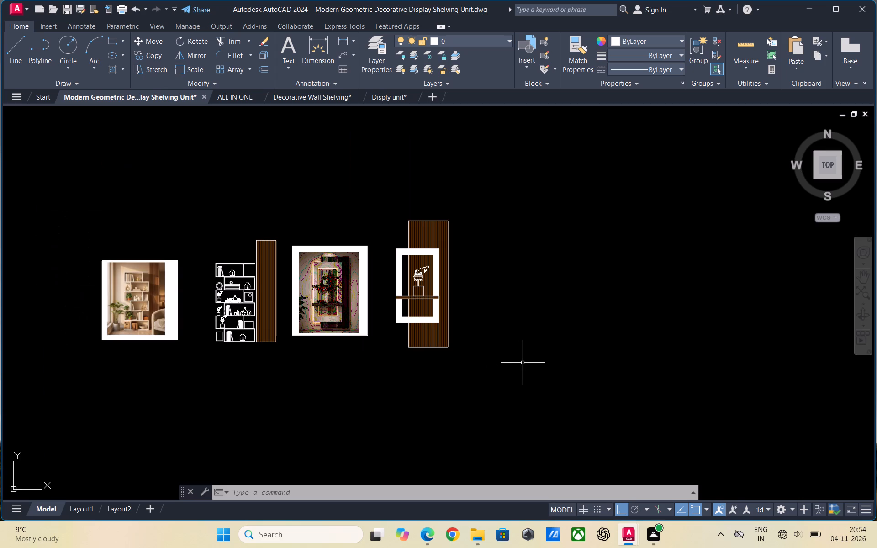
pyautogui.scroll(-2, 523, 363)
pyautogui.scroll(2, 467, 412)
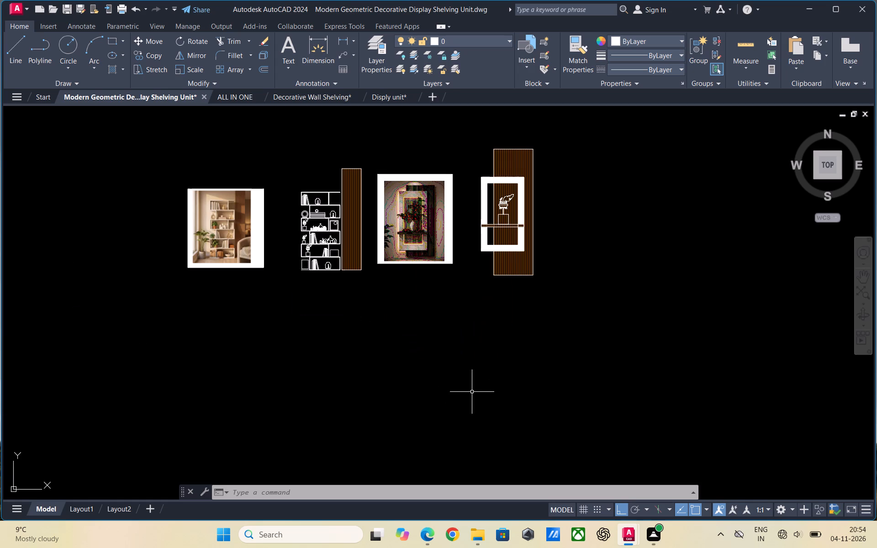
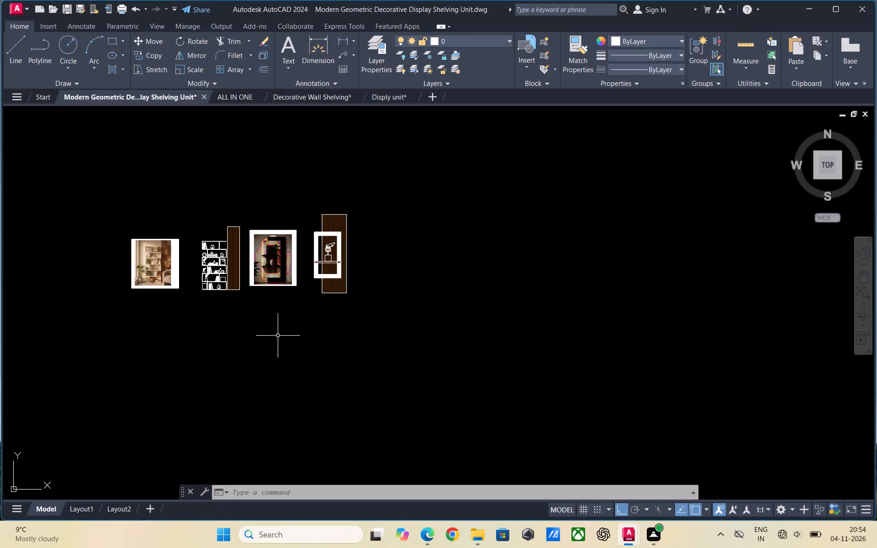
# Scale down the reference photo of the red-berry vase wall panel about its lower-left corner.
pyautogui.scroll(1, 278, 334)
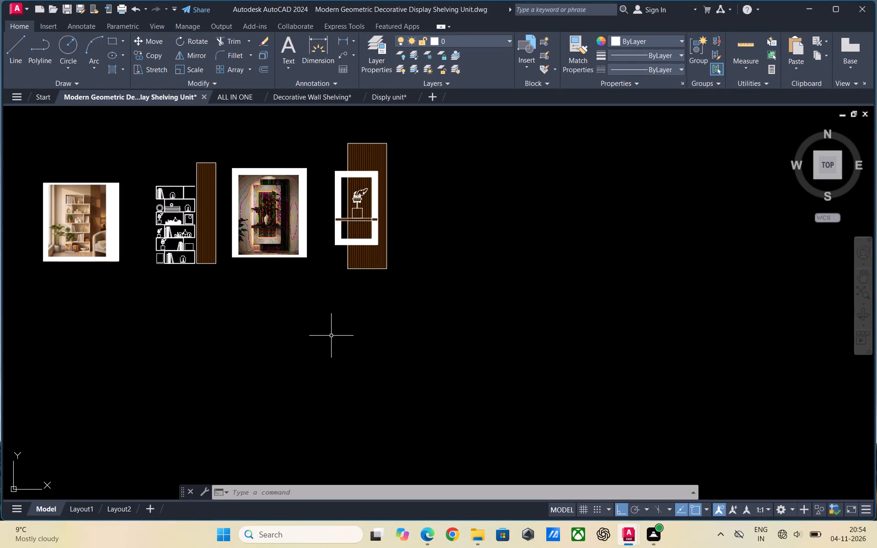
pyautogui.scroll(-1, 335, 337)
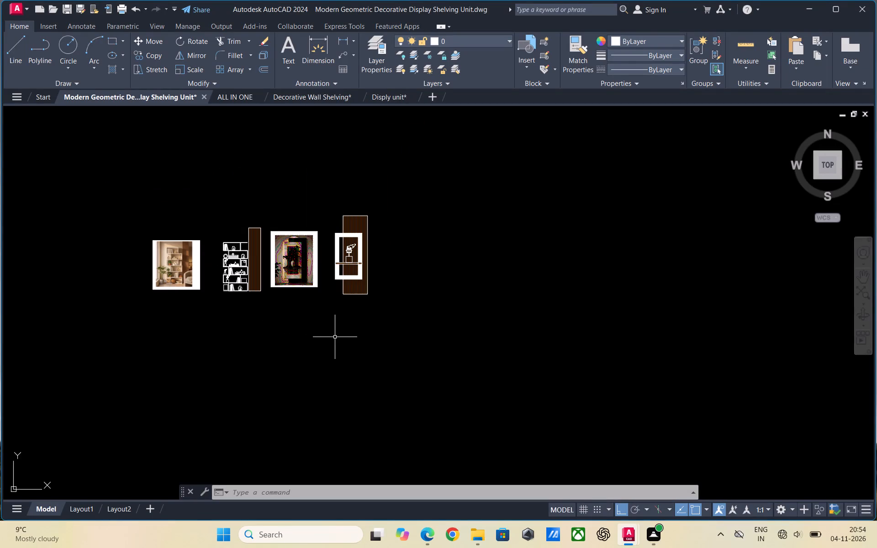
pyautogui.scroll(-1, 335, 337)
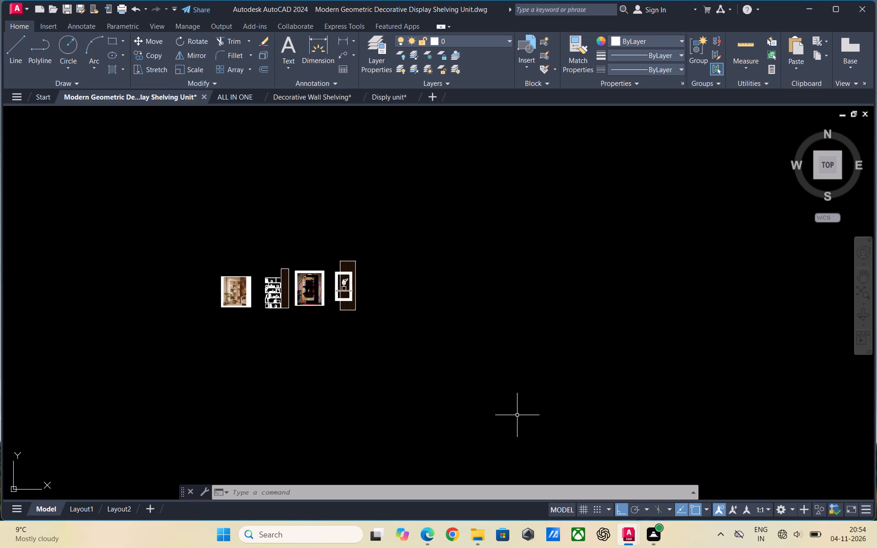
pyautogui.scroll(2, 342, 296)
pyautogui.scroll(-1, 235, 339)
pyautogui.scroll(1, 237, 339)
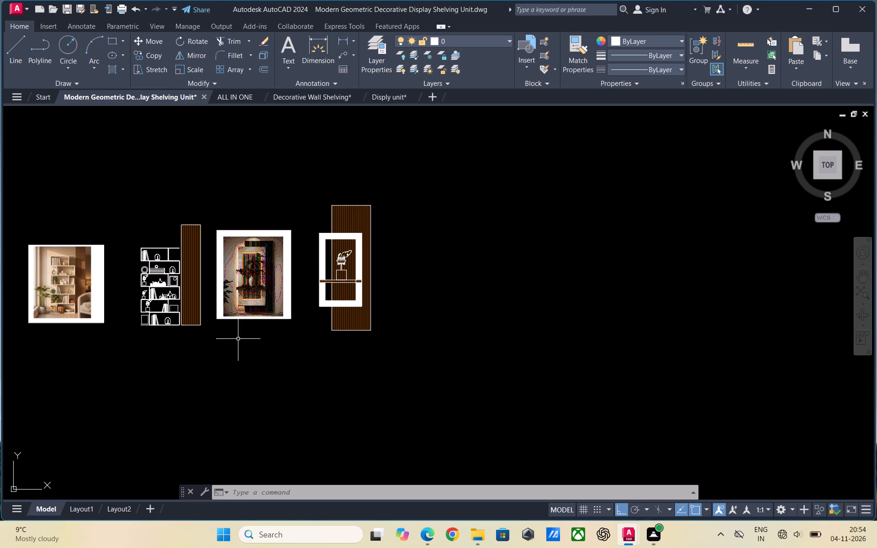
pyautogui.scroll(2, 223, 257)
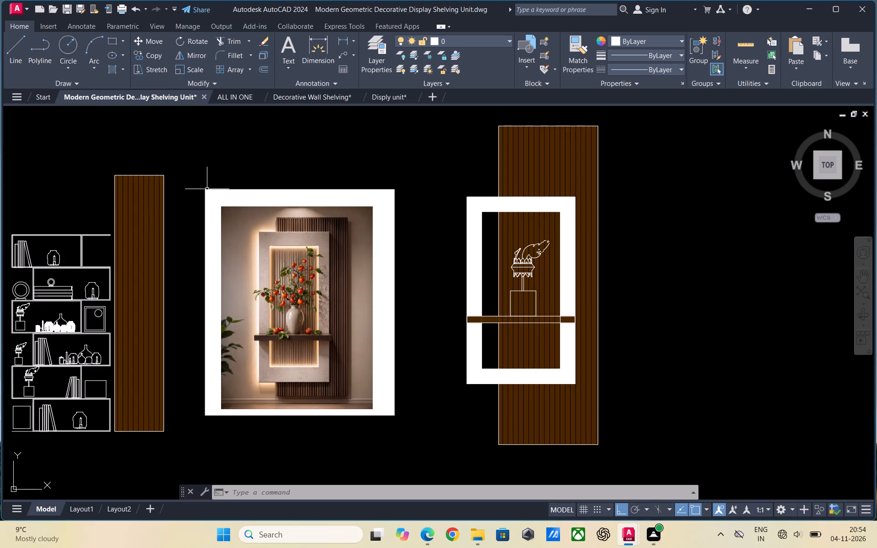
pyautogui.click(207, 190)
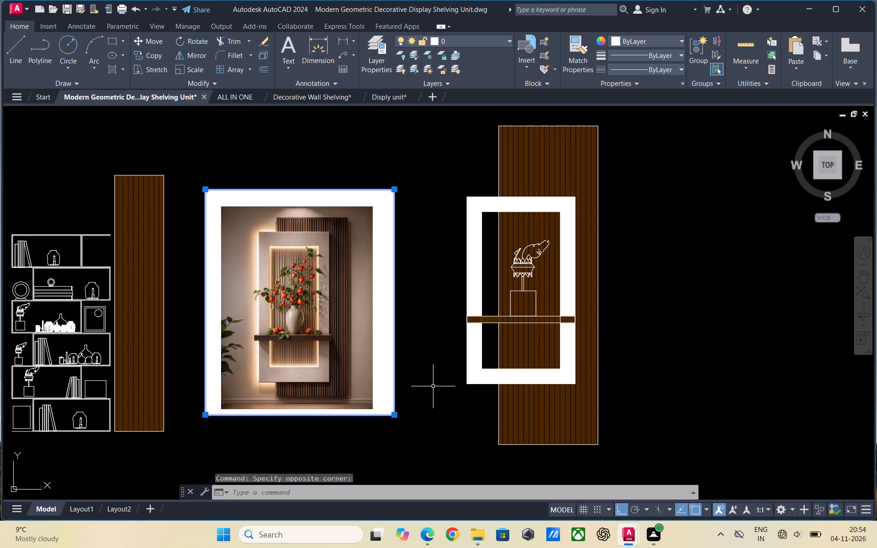
pyautogui.write('scale')
pyautogui.press('Return')
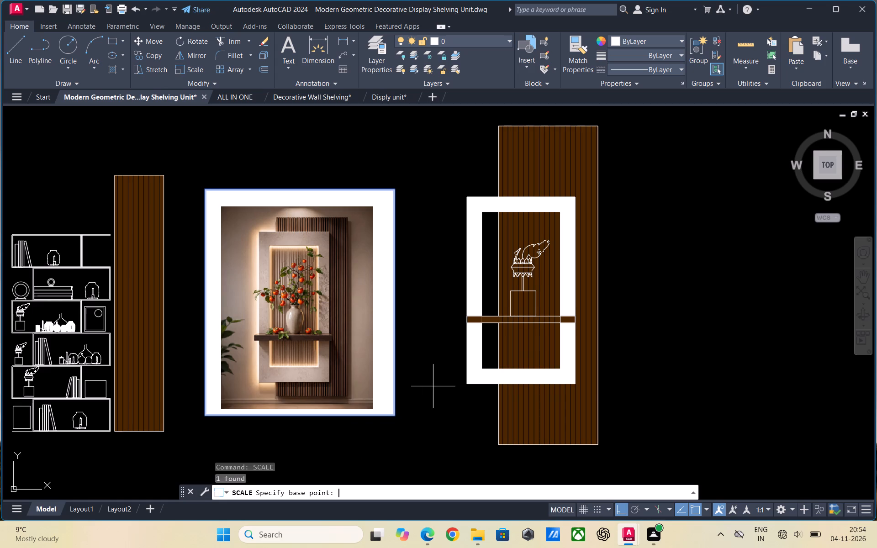
pyautogui.click(210, 414)
pyautogui.click(303, 404)
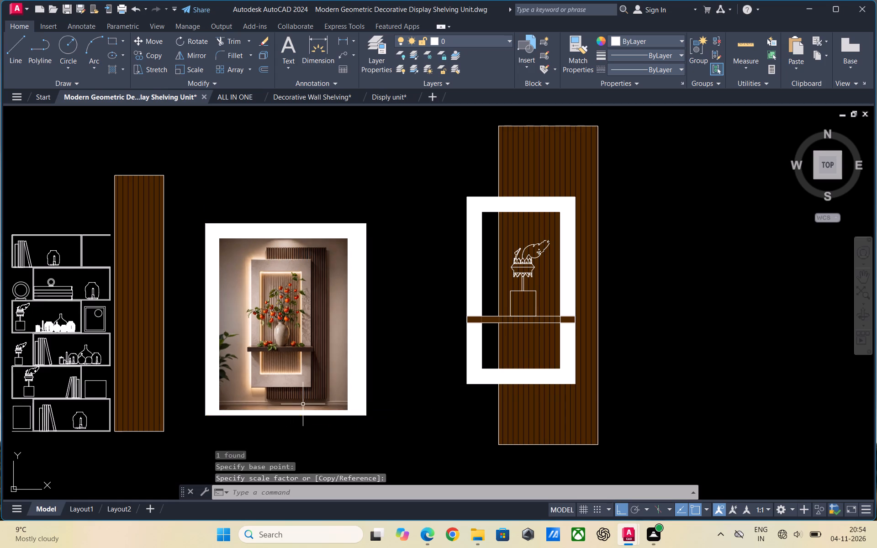
# Save the drawing with the resized reference photo.
pyautogui.scroll(-2, 291, 377)
pyautogui.scroll(1, 346, 416)
pyautogui.scroll(-1, 348, 409)
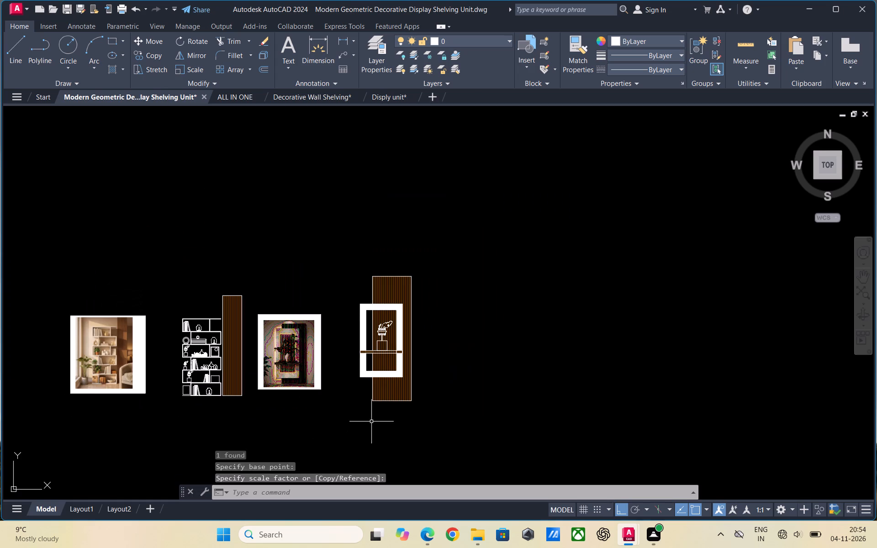
pyautogui.scroll(1, 316, 418)
pyautogui.scroll(-1, 290, 408)
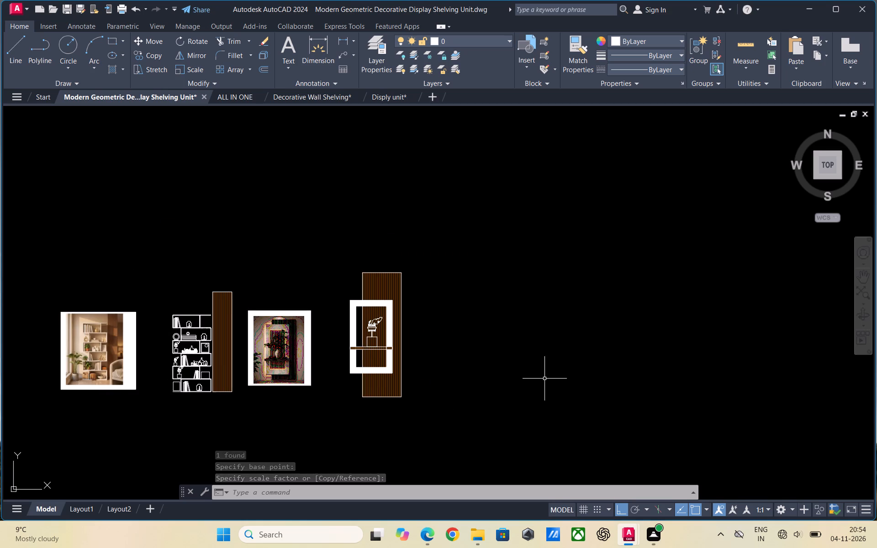
pyautogui.hotkey('ctrl', 's')
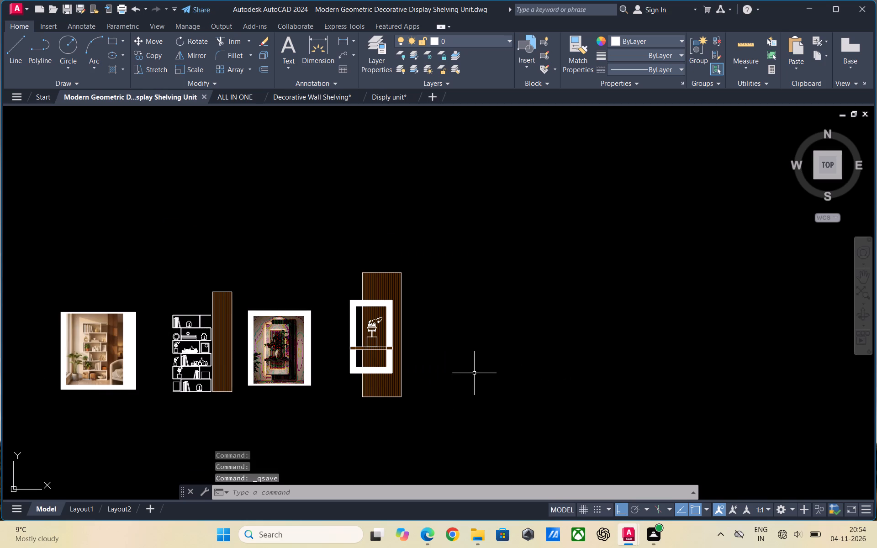
# Open K.pdf from Downloads and capture a screenshot of the photo with the round shelf and slatted panel, returning to AutoCAD.
pyautogui.click(476, 529)
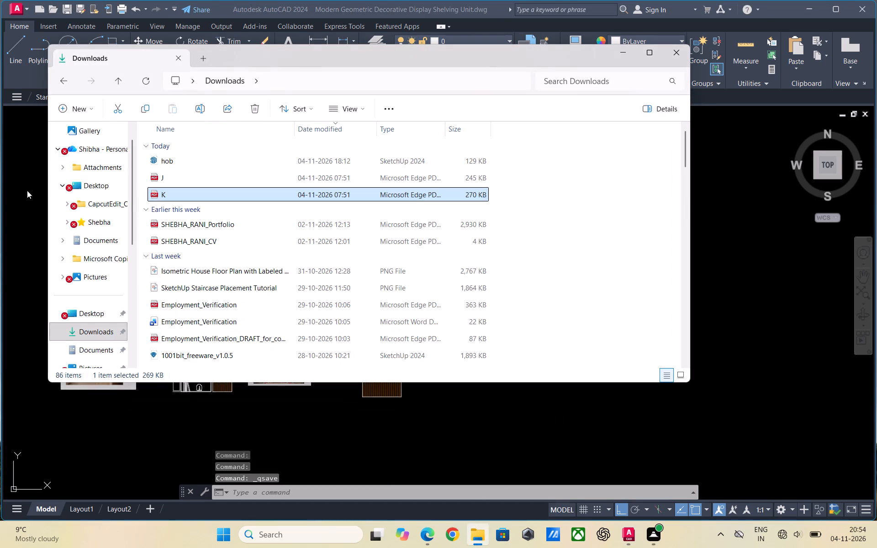
pyautogui.doubleClick(165, 199)
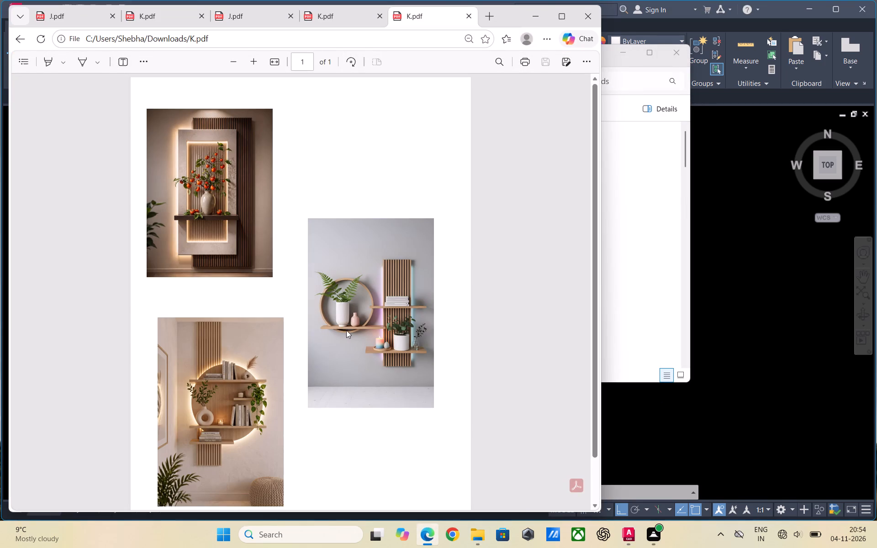
pyautogui.scroll(-1, 253, 292)
pyautogui.scroll(1, 308, 317)
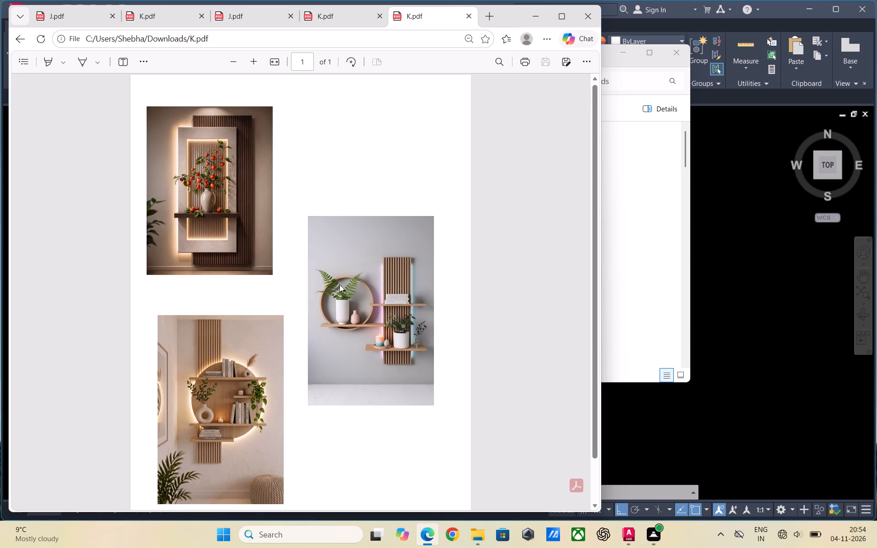
pyautogui.press('Print')
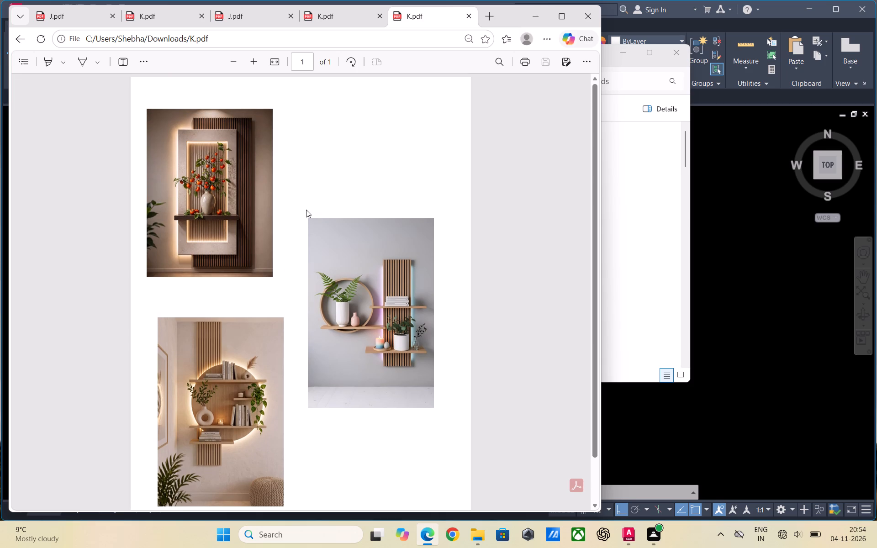
pyautogui.moveTo(293, 196); pyautogui.dragTo(457, 421)
pyautogui.click(538, 17)
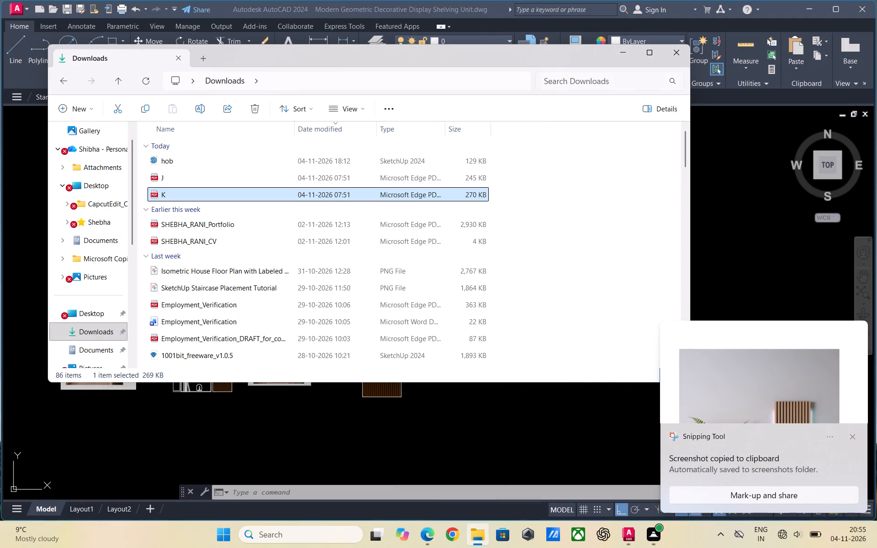
pyautogui.click(630, 60)
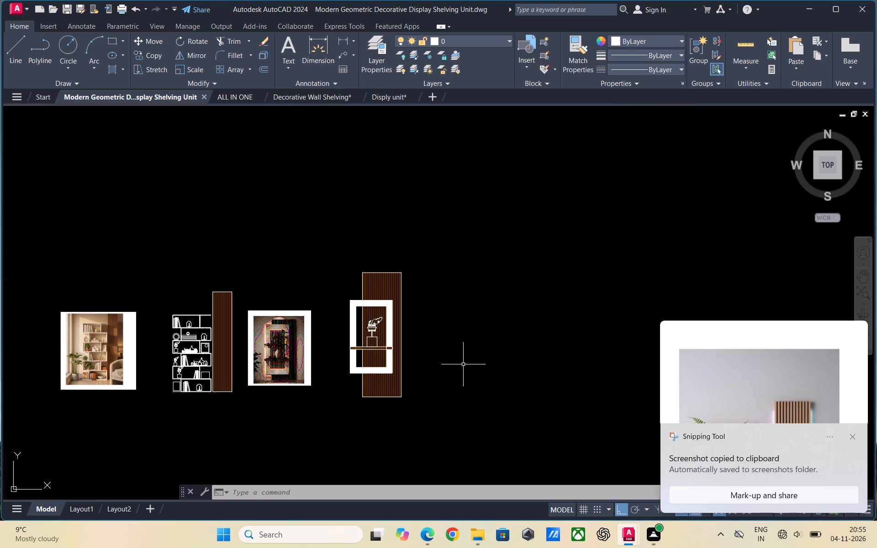
# Paste the captured round-shelf photo into the empty space beside the second elevation.
pyautogui.hotkey('ctrl', 'v')
pyautogui.click(434, 412)
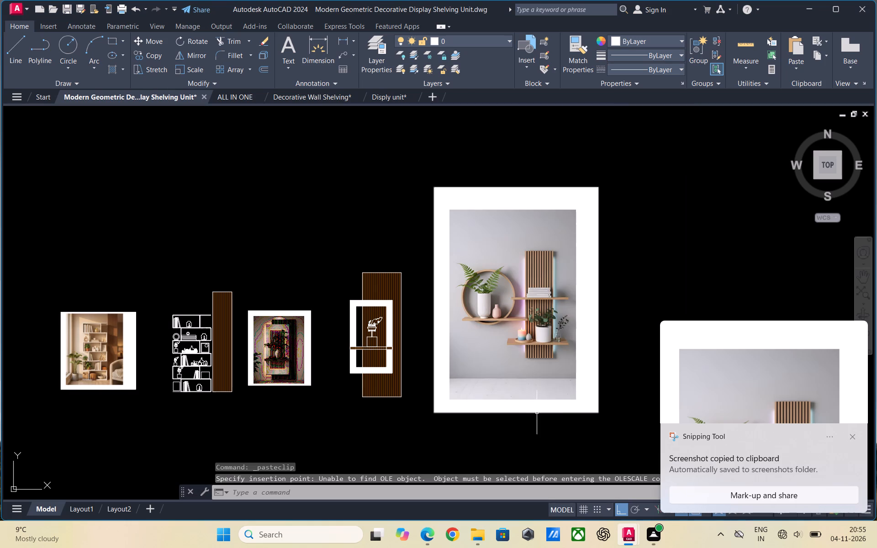
pyautogui.press('Escape')
# Scale down the pasted round-shelf photo about its upper-right corner to roughly half size.
pyautogui.click(501, 403)
pyautogui.write('scale')
pyautogui.press('Return')
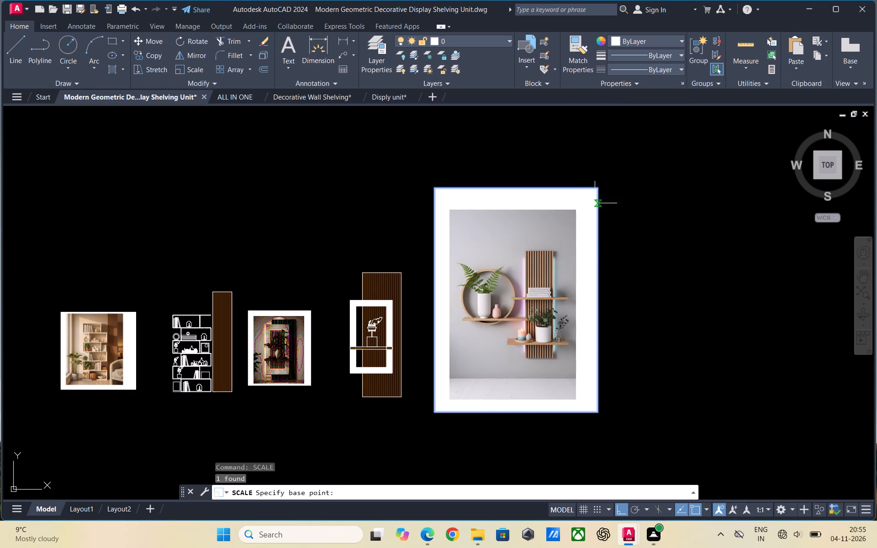
pyautogui.click(598, 187)
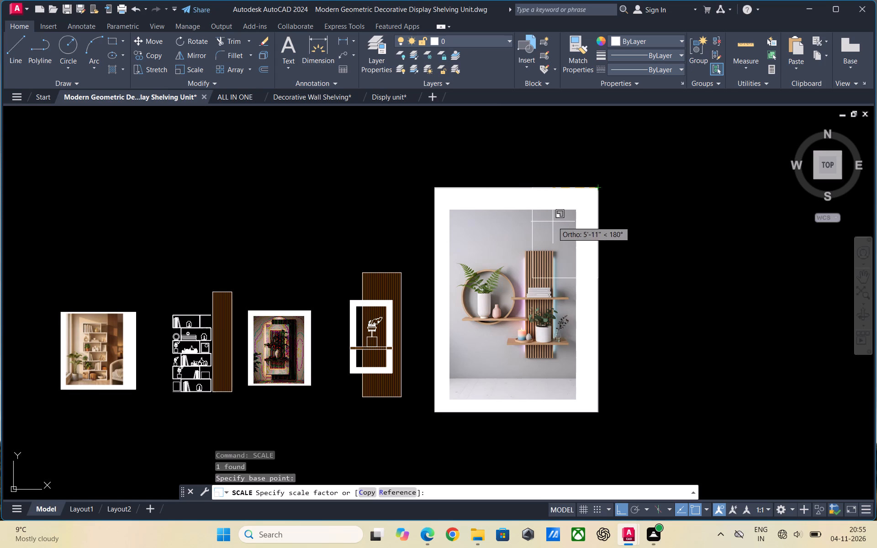
pyautogui.click(540, 221)
pyautogui.press('Escape')
# Move the round-shelf photo freely, with Ortho off, to sit beside the second elevation near its base level.
pyautogui.moveTo(650, 350); pyautogui.dragTo(644, 341)
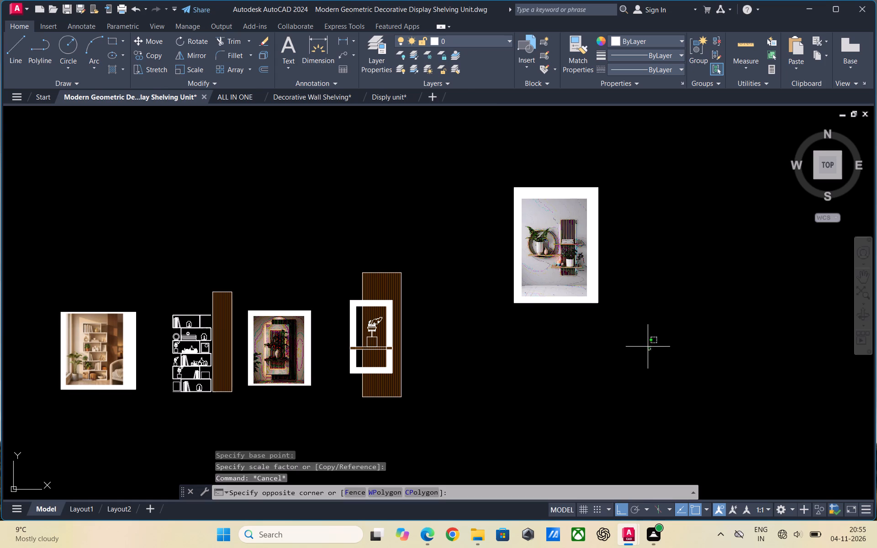
pyautogui.moveTo(644, 341); pyautogui.dragTo(633, 327)
pyautogui.click(472, 165)
pyautogui.rightClick(486, 196)
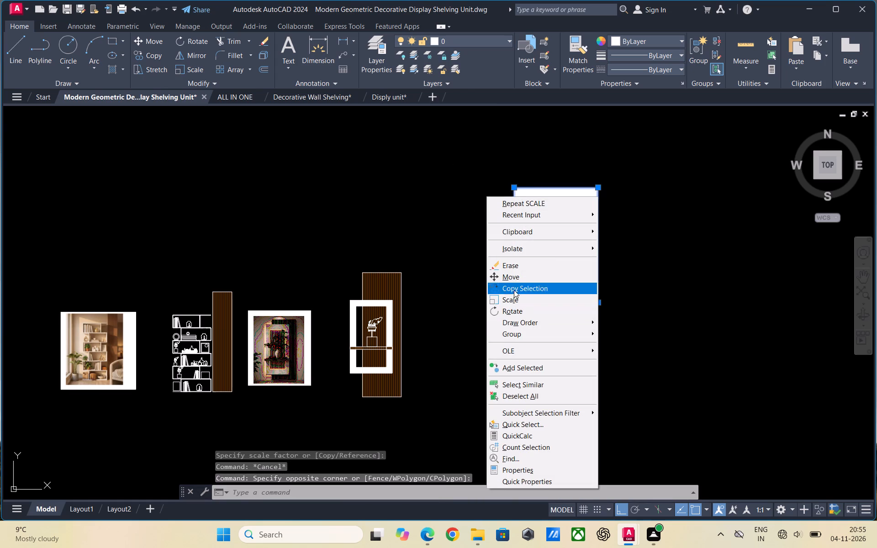
pyautogui.click(513, 277)
pyautogui.click(553, 283)
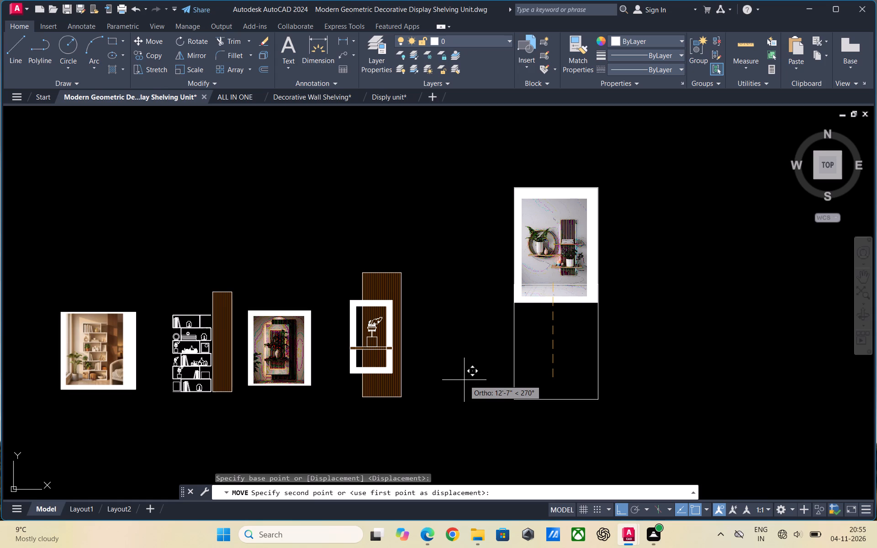
pyautogui.press('F8')
pyautogui.click(458, 377)
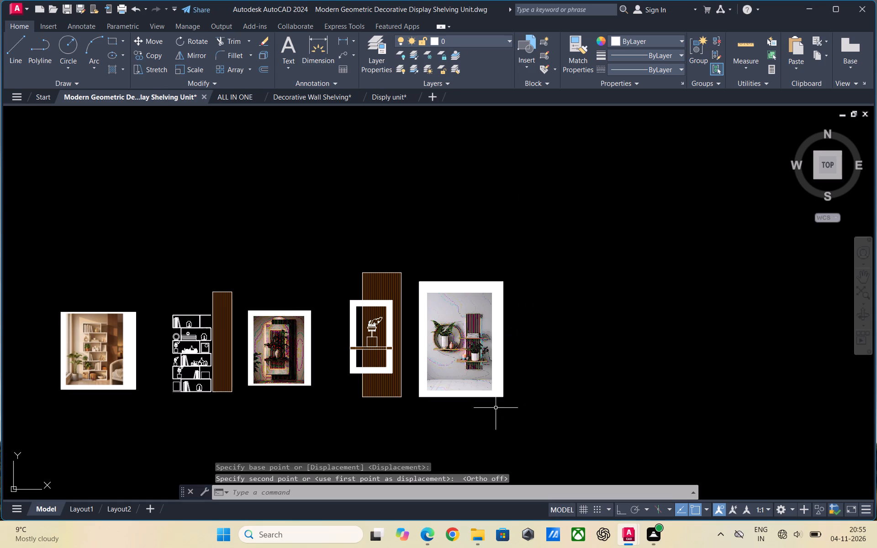
# Scale down the round-shelf photo further about its lower-left corner.
pyautogui.scroll(1, 495, 408)
pyautogui.click(491, 389)
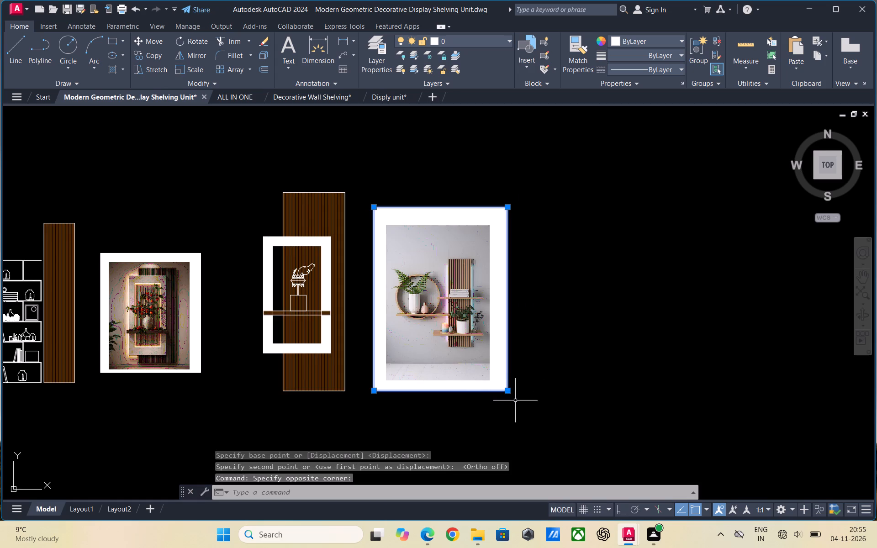
pyautogui.write('scale')
pyautogui.press('Return')
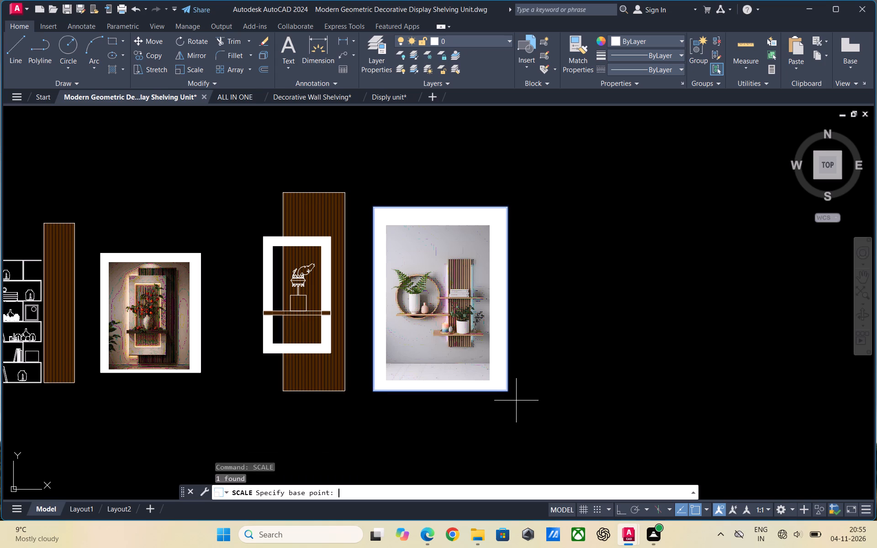
pyautogui.click(373, 392)
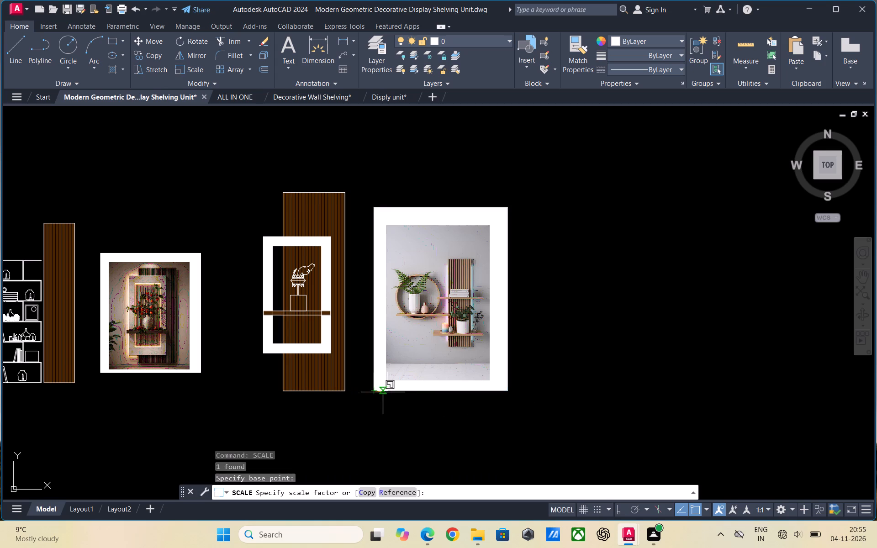
pyautogui.click(425, 367)
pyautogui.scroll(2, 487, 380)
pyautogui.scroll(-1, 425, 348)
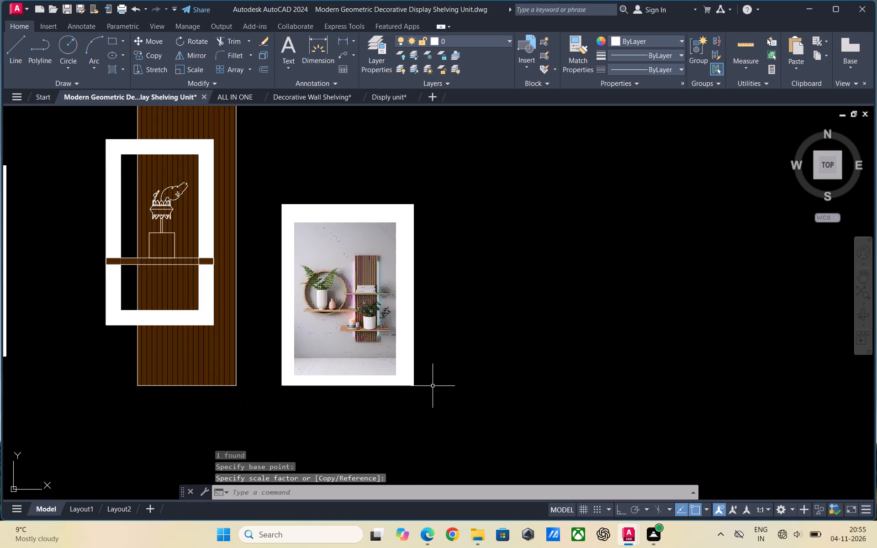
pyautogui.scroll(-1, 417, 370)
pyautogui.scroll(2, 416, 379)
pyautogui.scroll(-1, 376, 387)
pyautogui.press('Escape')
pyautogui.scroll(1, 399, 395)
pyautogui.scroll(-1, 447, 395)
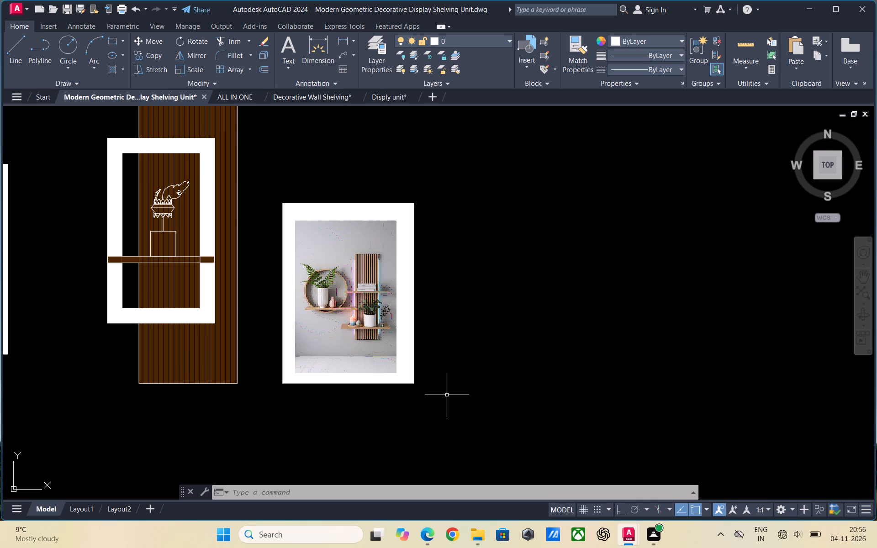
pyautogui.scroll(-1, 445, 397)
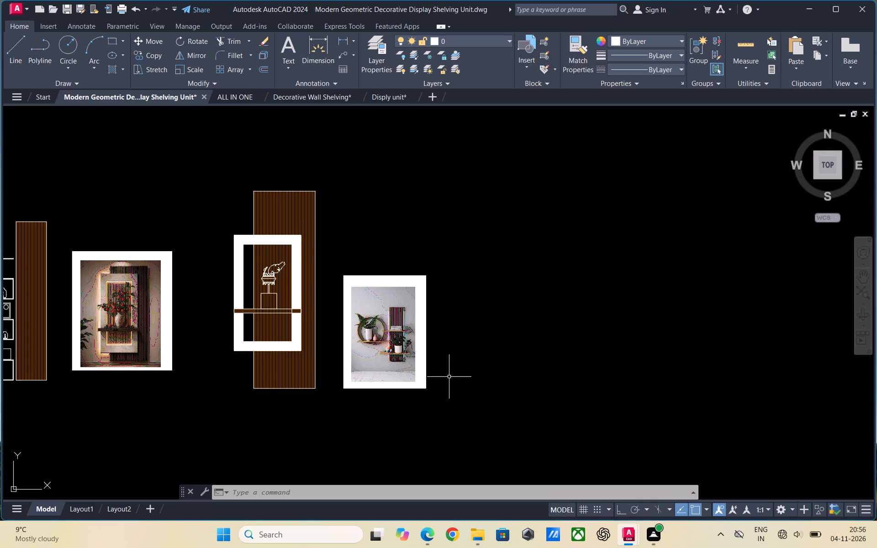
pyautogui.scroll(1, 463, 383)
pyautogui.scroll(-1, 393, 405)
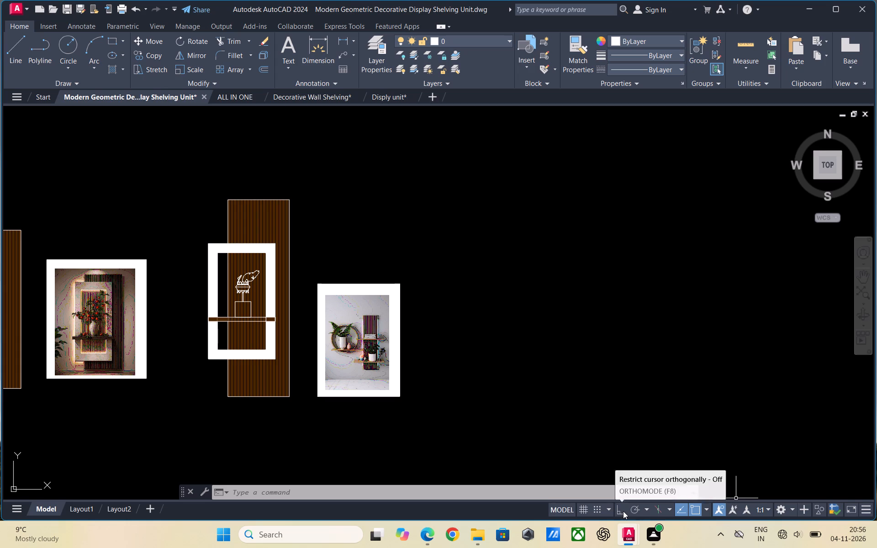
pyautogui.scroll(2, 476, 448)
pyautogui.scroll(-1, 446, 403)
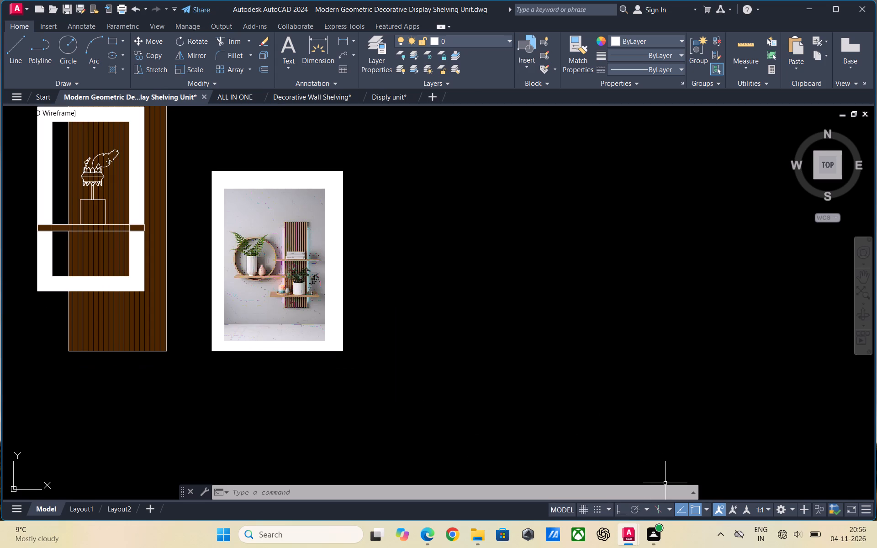
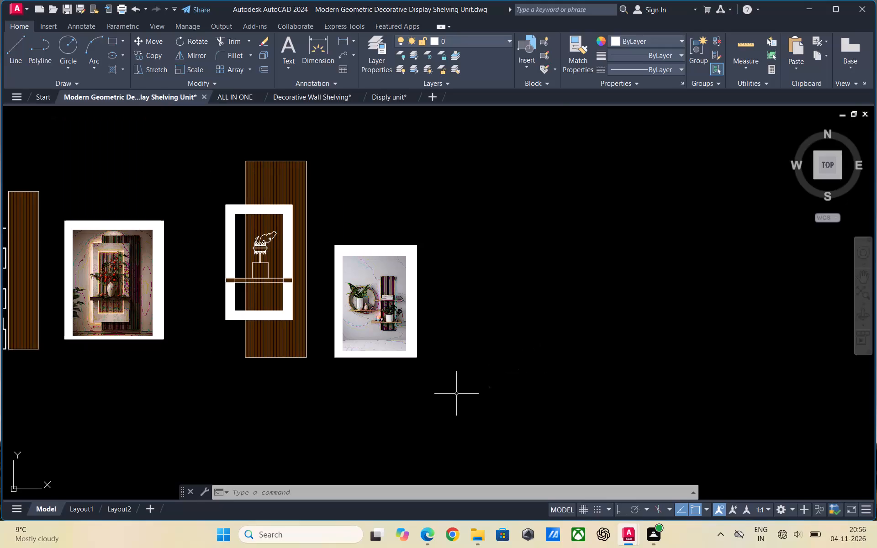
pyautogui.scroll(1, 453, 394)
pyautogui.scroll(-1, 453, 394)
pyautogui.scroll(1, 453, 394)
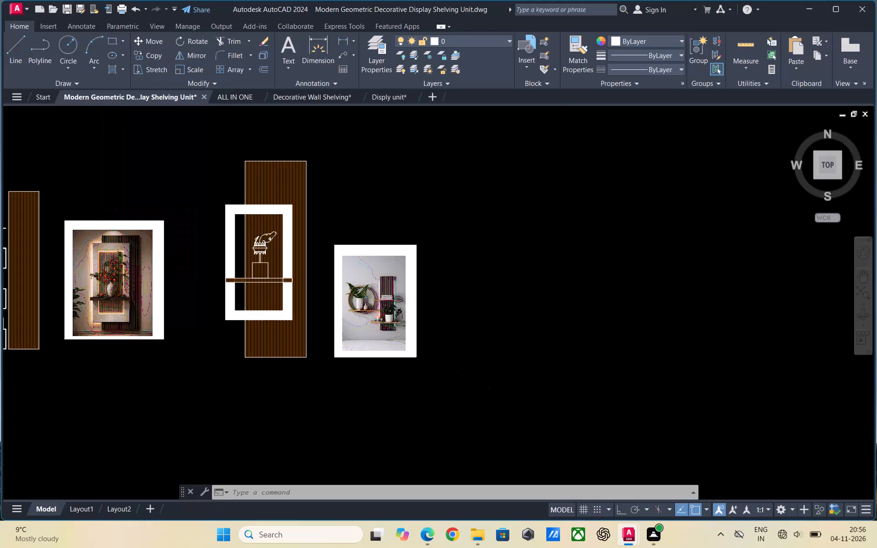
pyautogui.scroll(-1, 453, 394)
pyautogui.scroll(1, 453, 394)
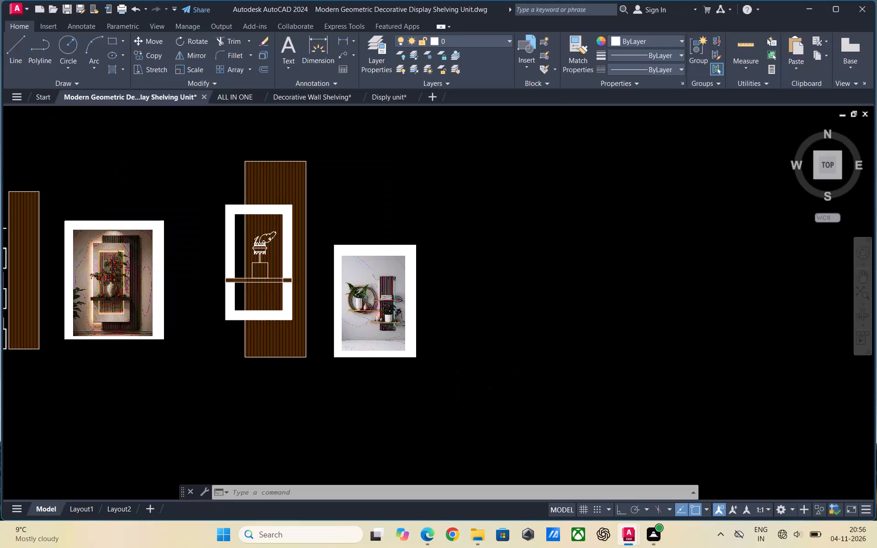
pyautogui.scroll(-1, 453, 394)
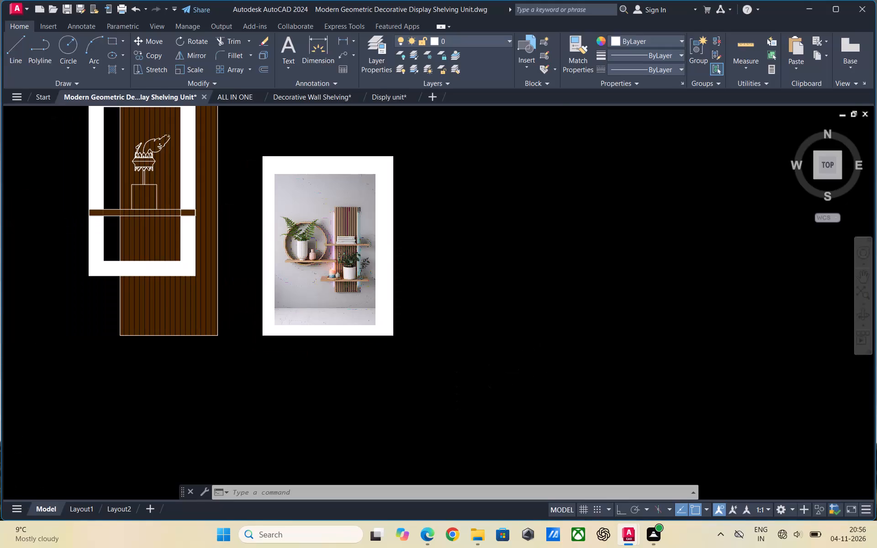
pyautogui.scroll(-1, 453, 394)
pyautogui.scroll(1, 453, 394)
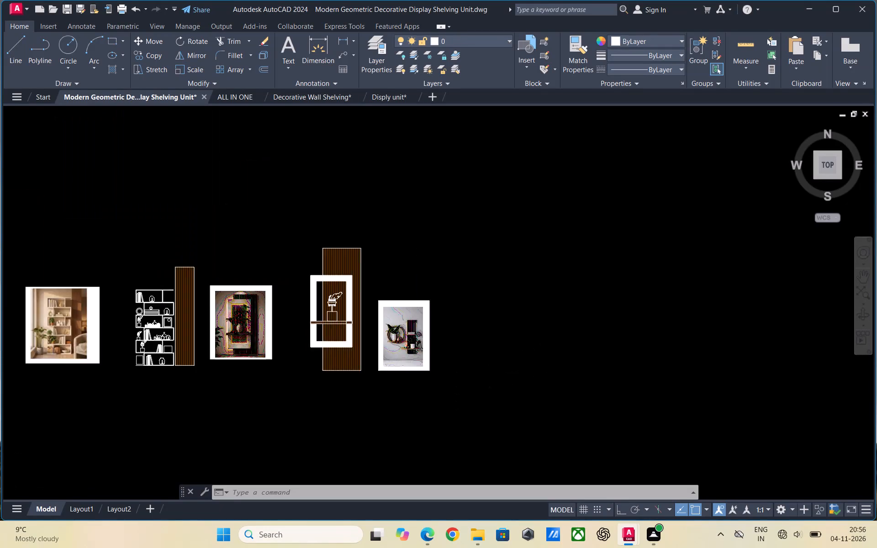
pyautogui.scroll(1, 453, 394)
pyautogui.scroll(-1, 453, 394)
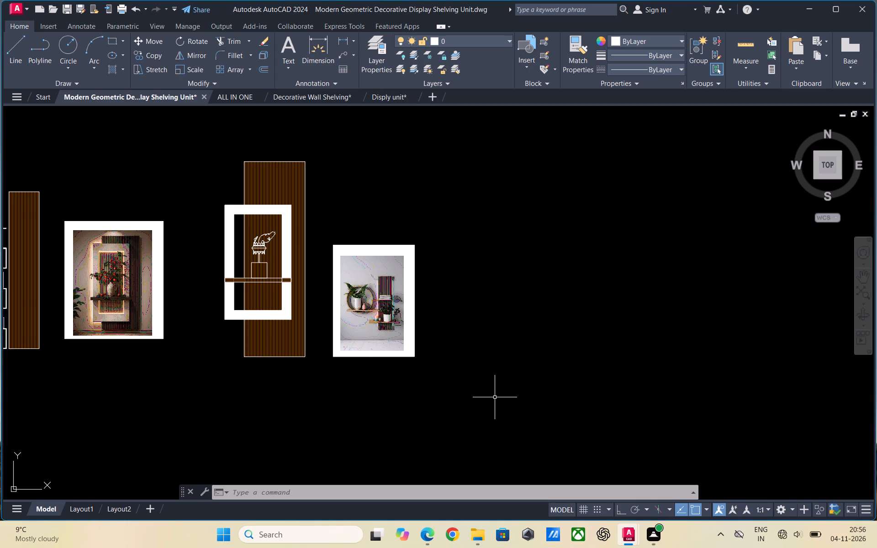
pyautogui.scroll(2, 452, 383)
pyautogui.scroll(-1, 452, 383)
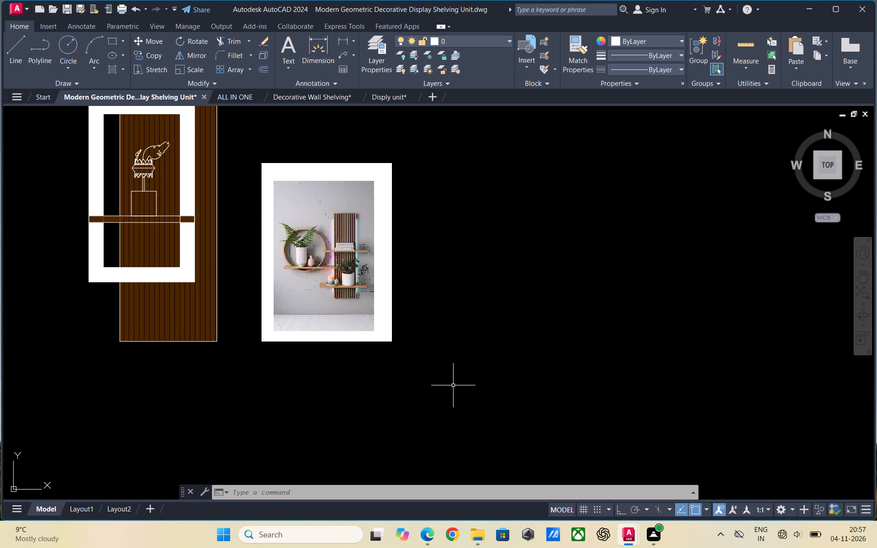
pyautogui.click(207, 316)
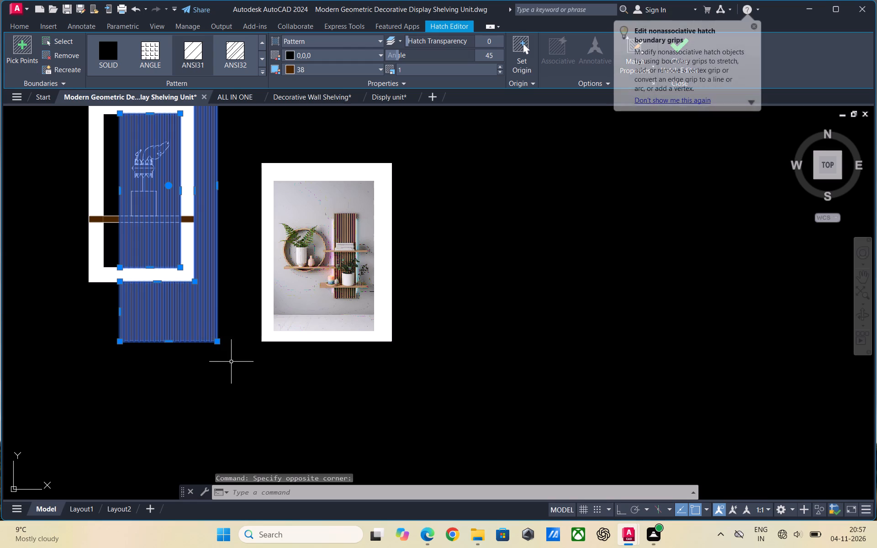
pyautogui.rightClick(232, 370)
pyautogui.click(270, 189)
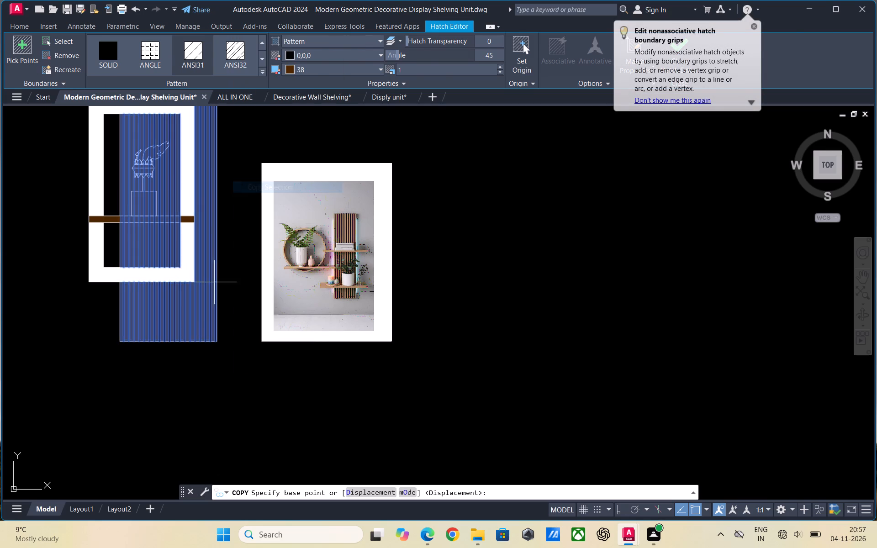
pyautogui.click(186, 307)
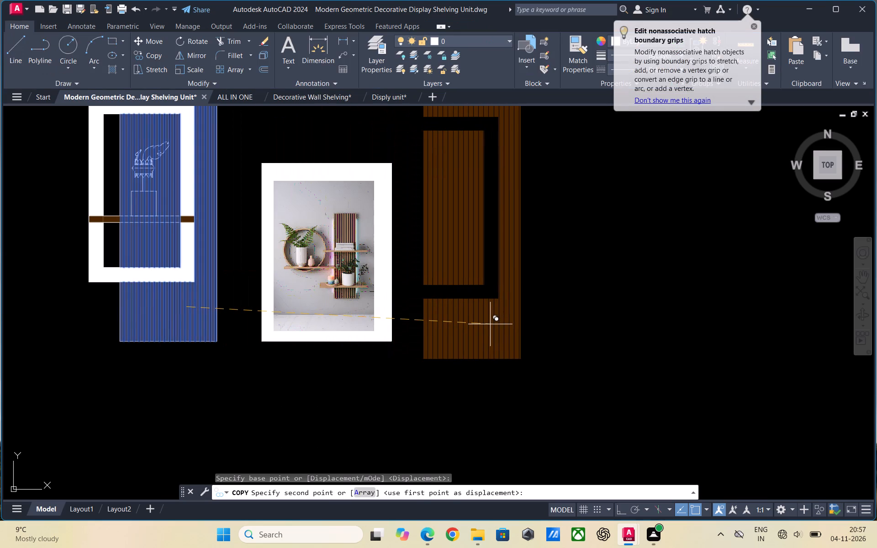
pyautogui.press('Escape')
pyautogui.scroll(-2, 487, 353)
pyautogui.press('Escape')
# Copy the complete slatted panel unit with its frame, shelf and ornament about 21'-2" horizontally, beyond the round-shelf reference image.
pyautogui.scroll(1, 390, 296)
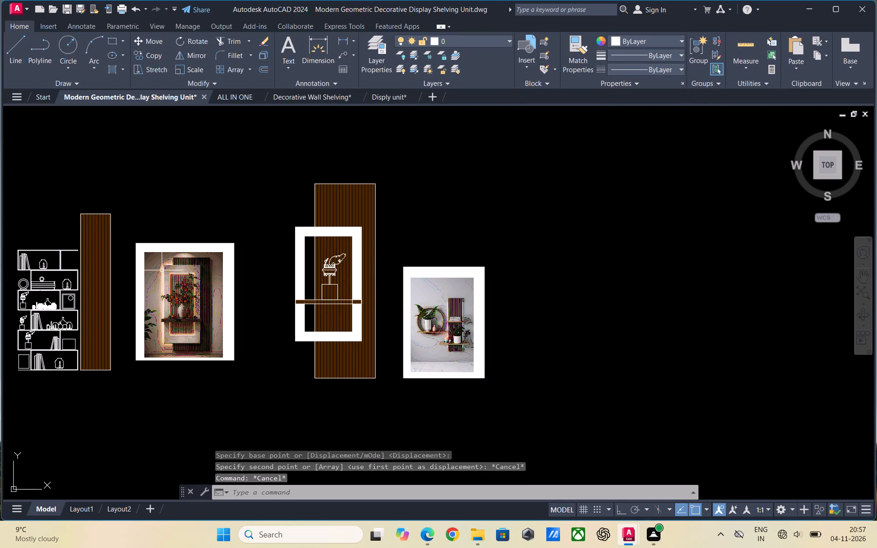
pyautogui.click(279, 162)
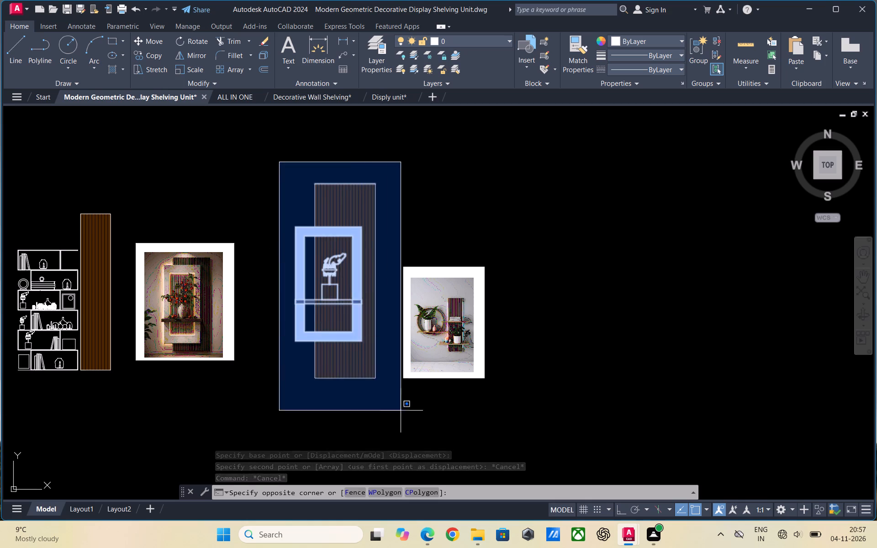
pyautogui.click(392, 413)
pyautogui.rightClick(369, 422)
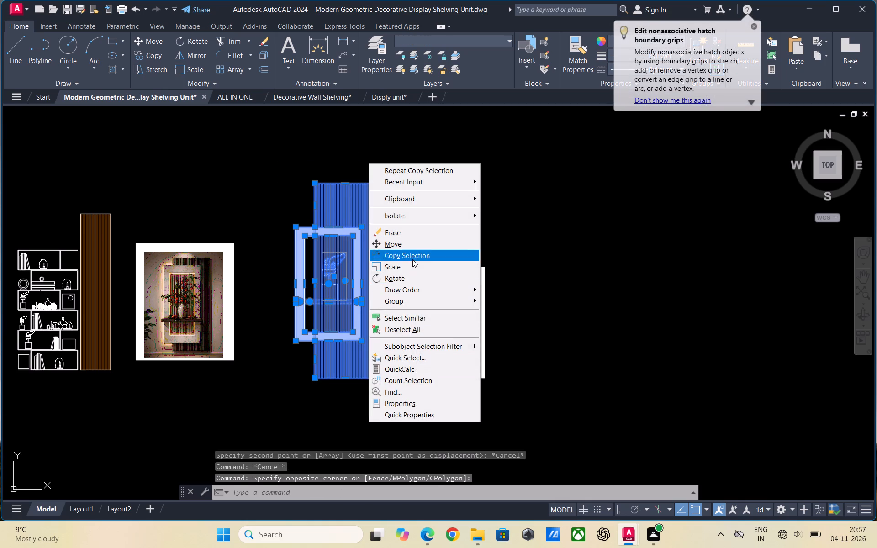
pyautogui.click(412, 259)
pyautogui.click(328, 304)
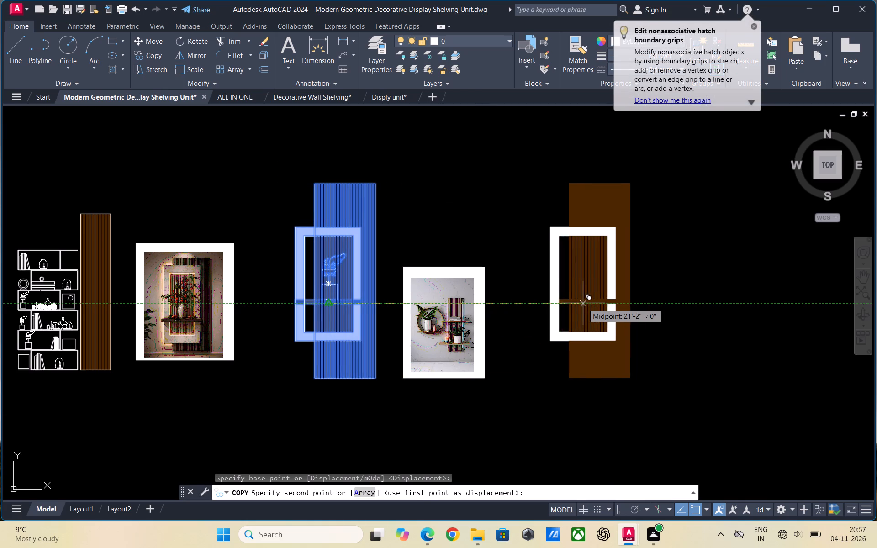
pyautogui.click(583, 303)
pyautogui.press('Escape')
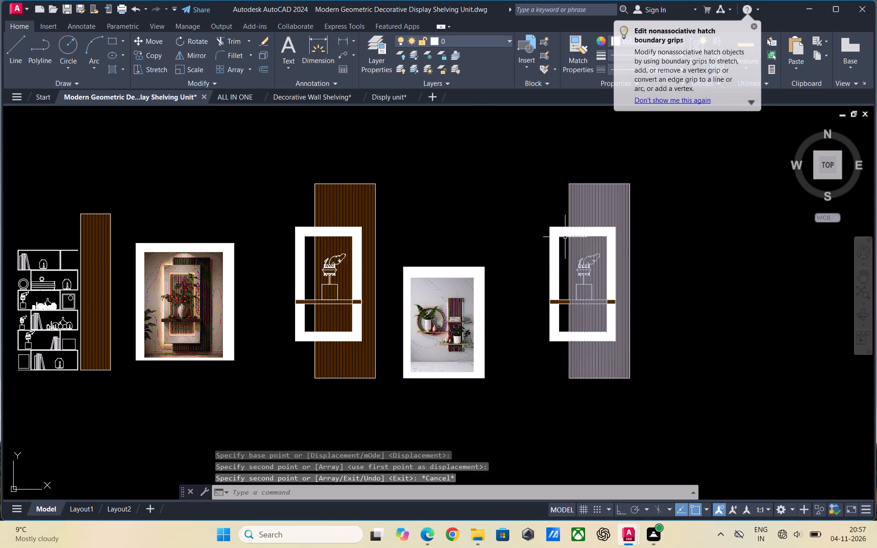
pyautogui.scroll(-1, 460, 199)
pyautogui.press('Escape')
# Erase the white frame hatch and both rectangular frame outlines from the copied unit.
pyautogui.scroll(2, 551, 233)
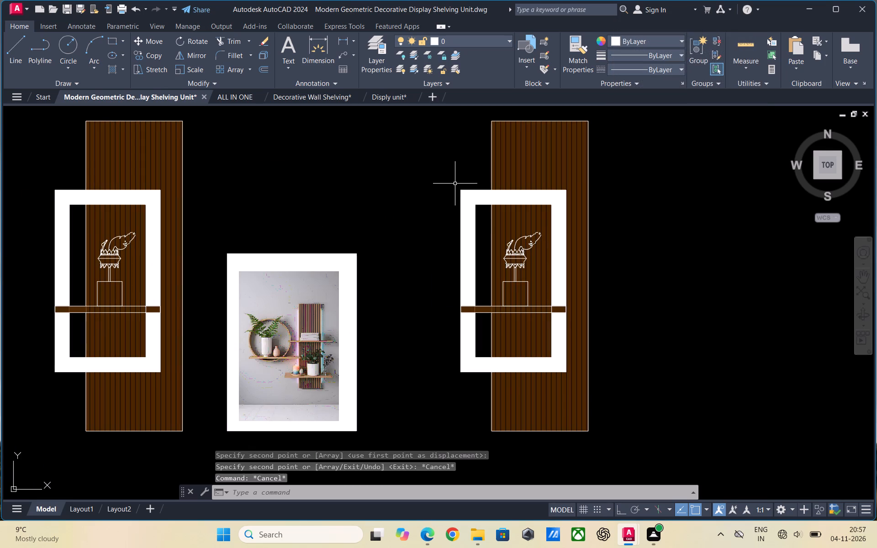
pyautogui.click(465, 195)
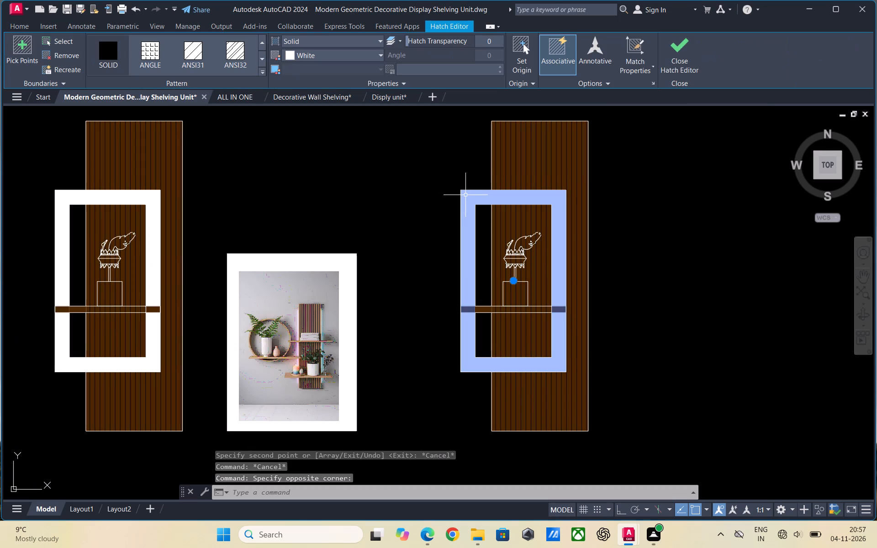
pyautogui.press('Delete')
pyautogui.click(470, 190)
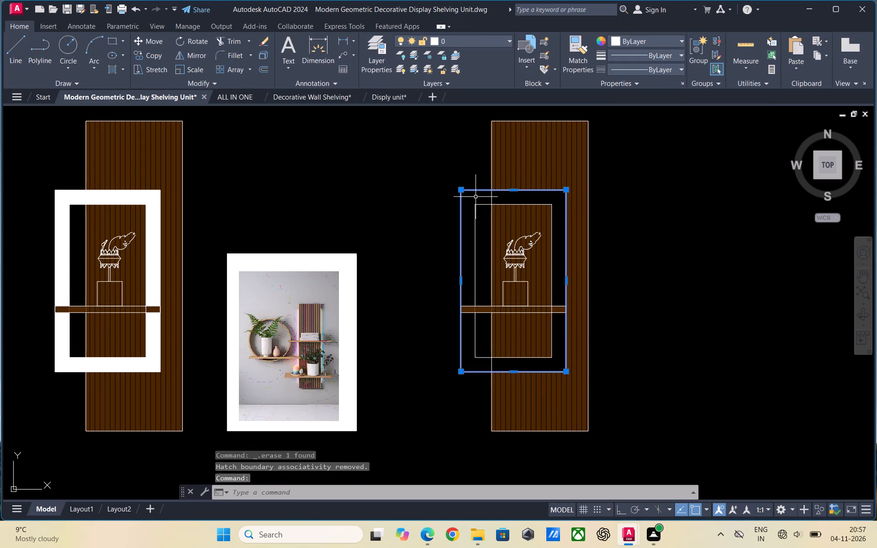
pyautogui.click(480, 205)
pyautogui.press('Delete')
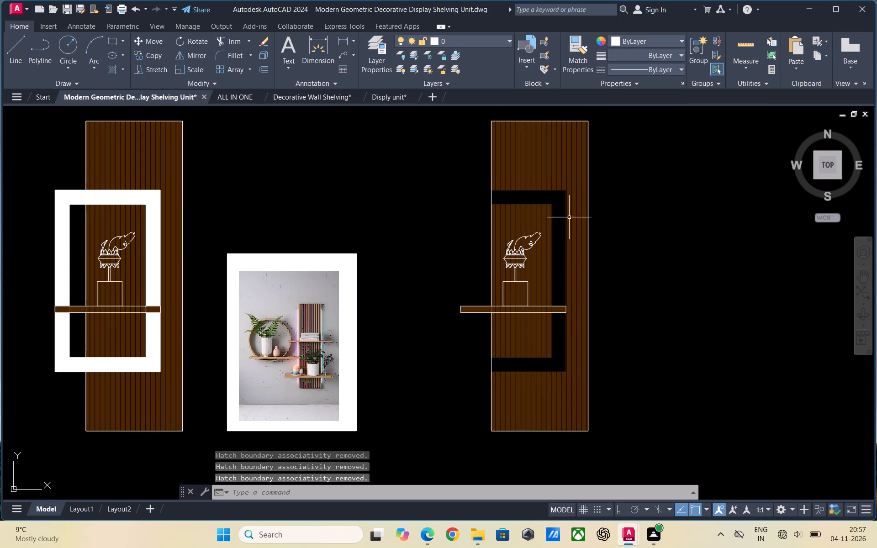
# Erase the slat-line hatch and the solid brown fill from the copied panel, keeping its outline.
pyautogui.click(535, 178)
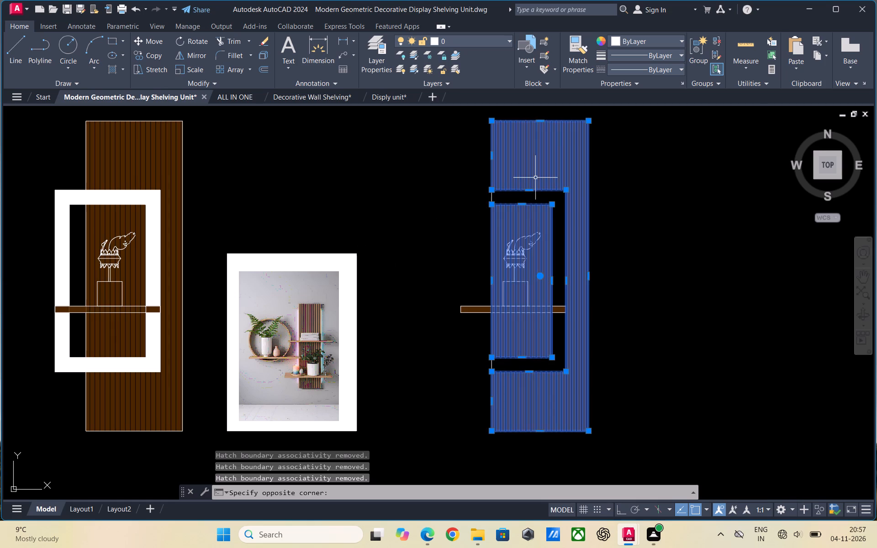
pyautogui.press('Delete')
pyautogui.click(540, 185)
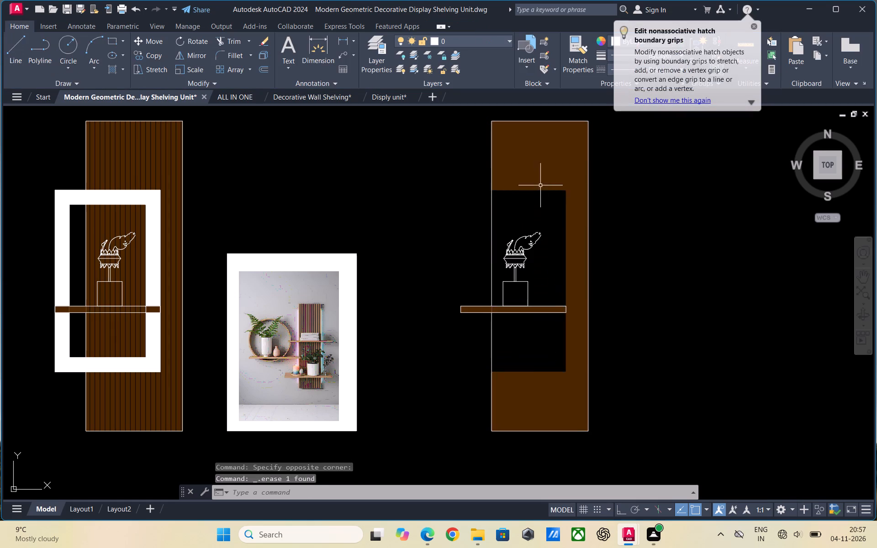
pyautogui.press('Delete')
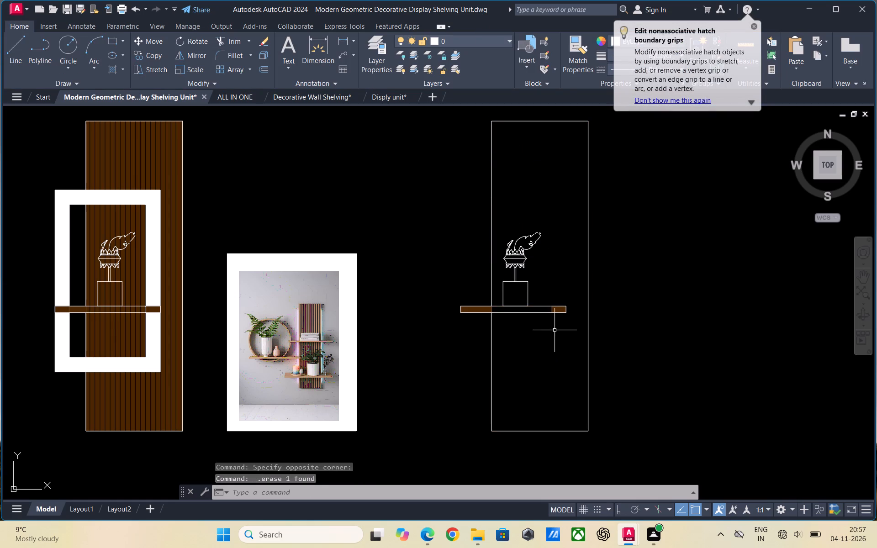
# Erase the ornament with its pedestal and the shelf with its brown fills from the copied panel.
pyautogui.click(527, 286)
pyautogui.press('Delete')
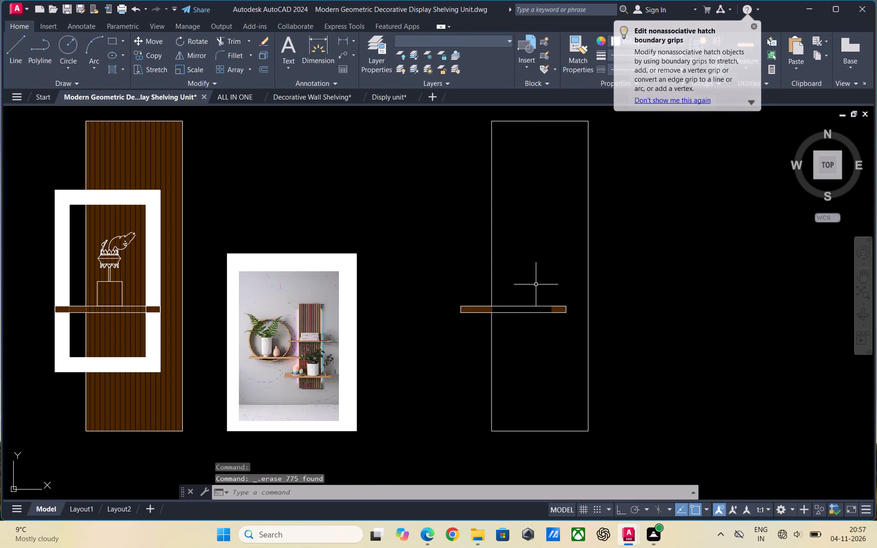
pyautogui.click(555, 324)
pyautogui.click(534, 300)
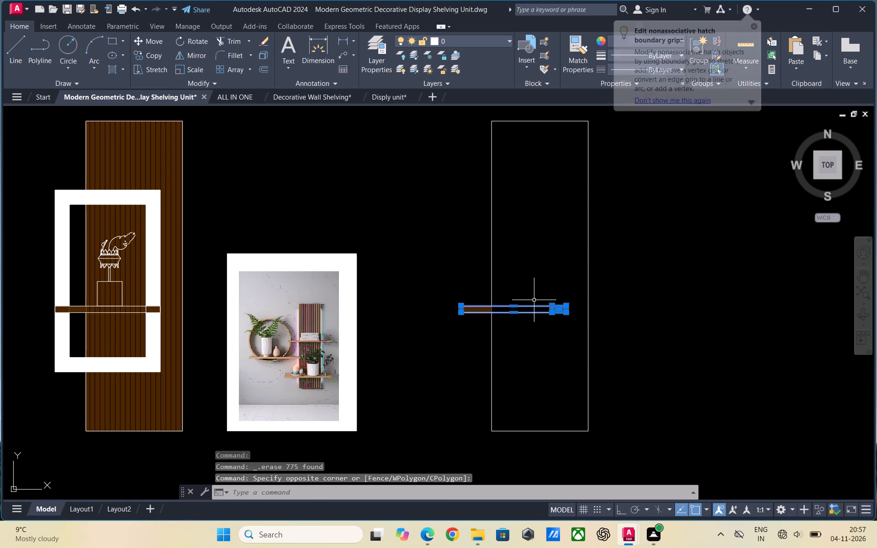
pyautogui.press('Delete')
pyautogui.click(472, 310)
pyautogui.press('Delete')
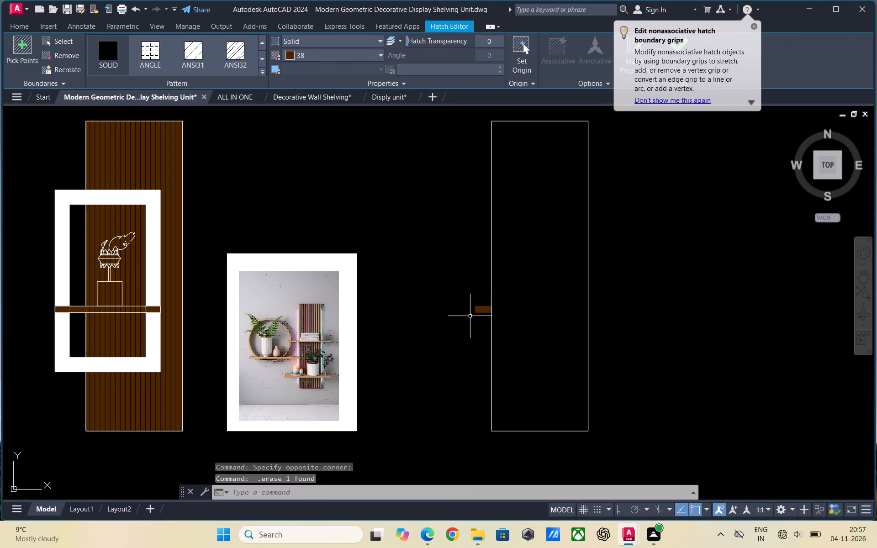
pyautogui.click(485, 312)
pyautogui.press('Delete')
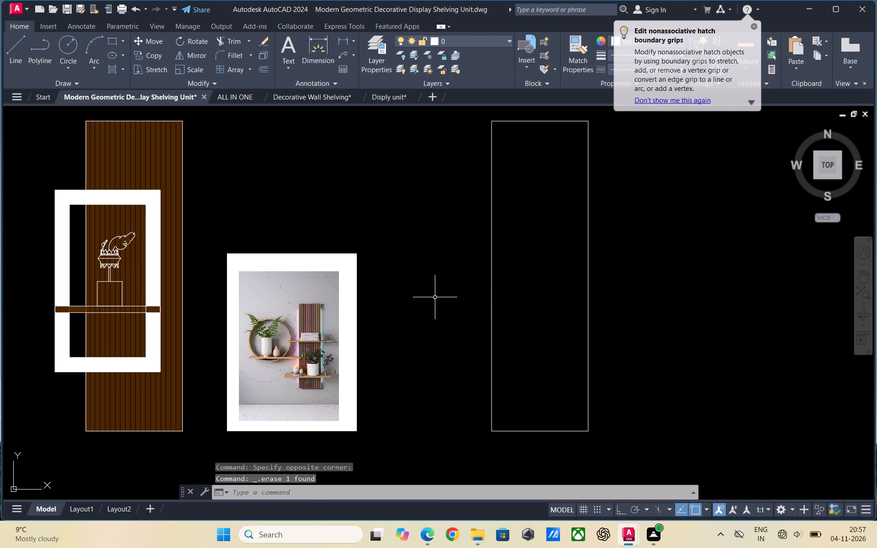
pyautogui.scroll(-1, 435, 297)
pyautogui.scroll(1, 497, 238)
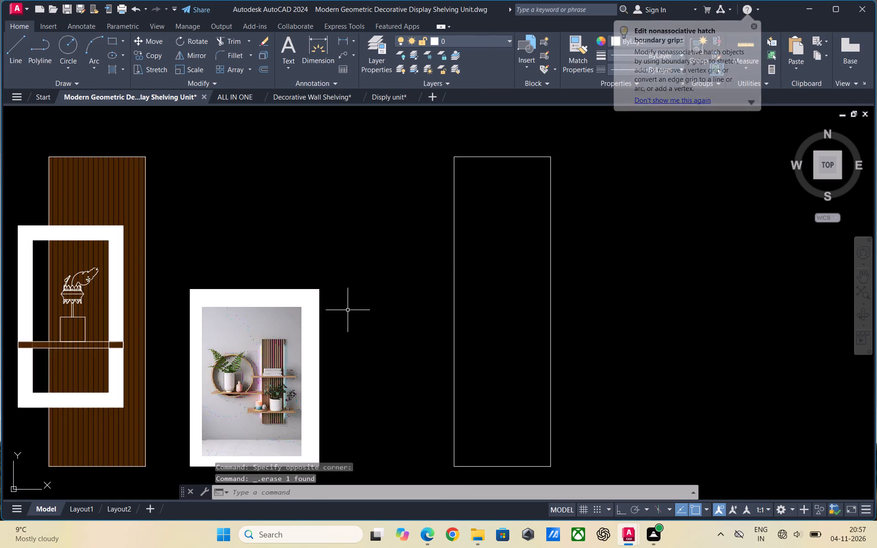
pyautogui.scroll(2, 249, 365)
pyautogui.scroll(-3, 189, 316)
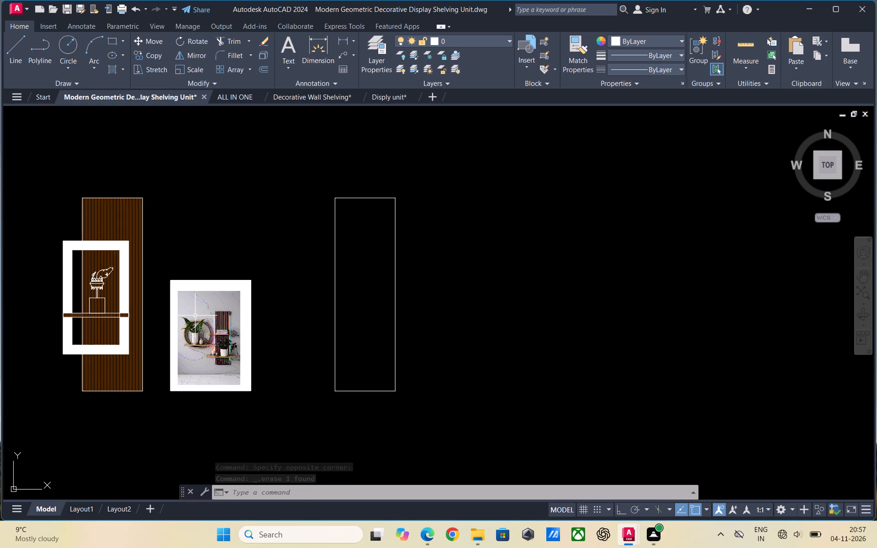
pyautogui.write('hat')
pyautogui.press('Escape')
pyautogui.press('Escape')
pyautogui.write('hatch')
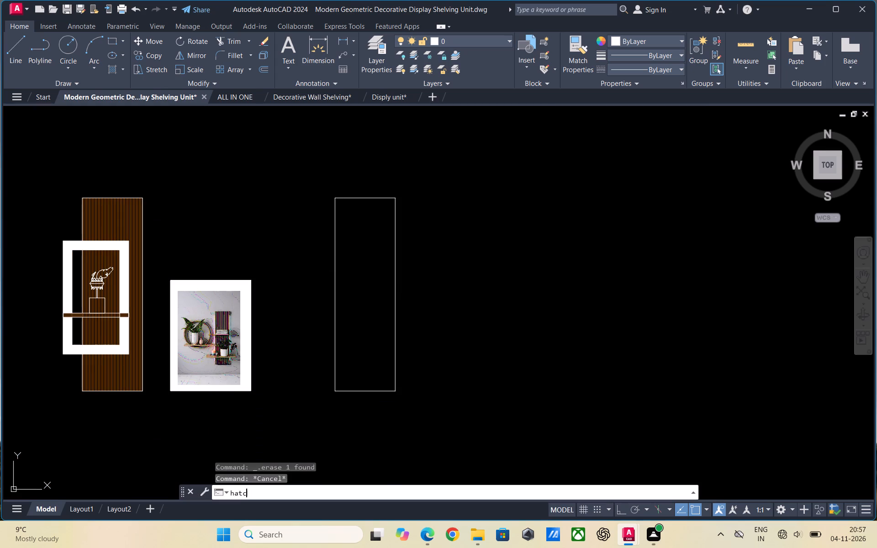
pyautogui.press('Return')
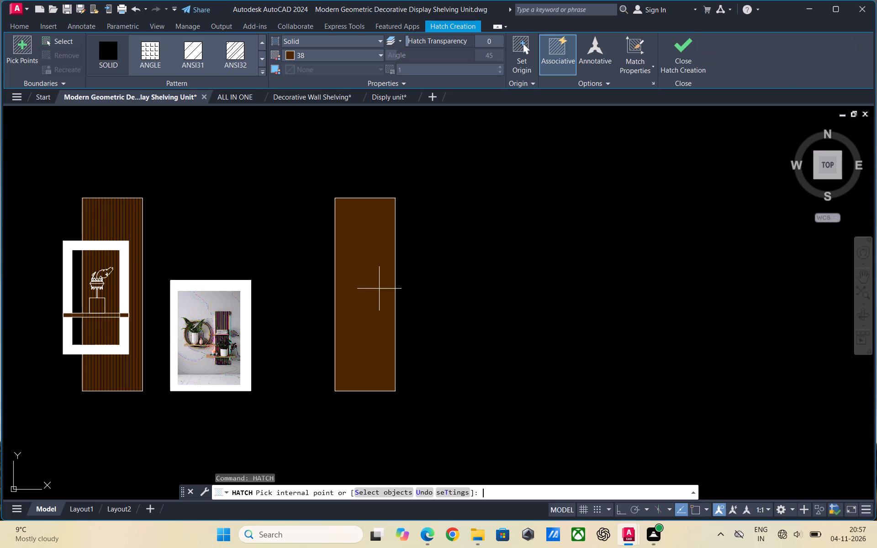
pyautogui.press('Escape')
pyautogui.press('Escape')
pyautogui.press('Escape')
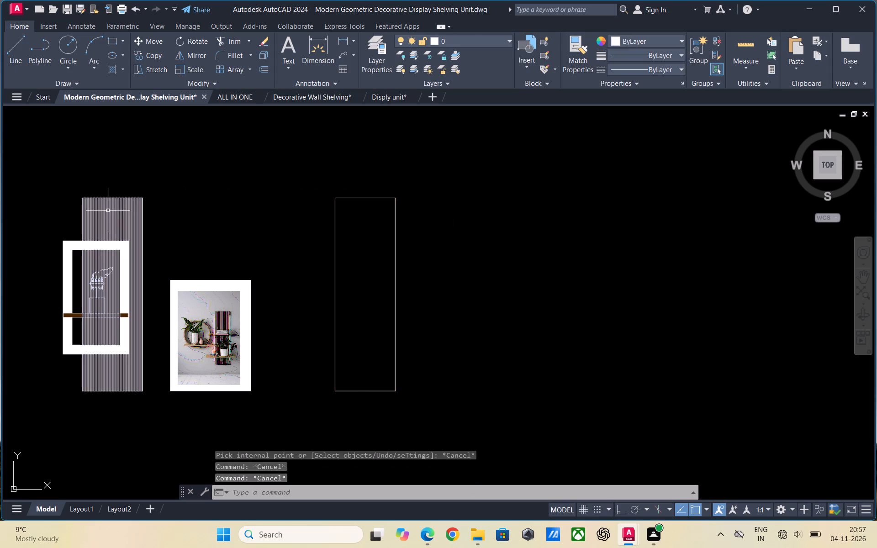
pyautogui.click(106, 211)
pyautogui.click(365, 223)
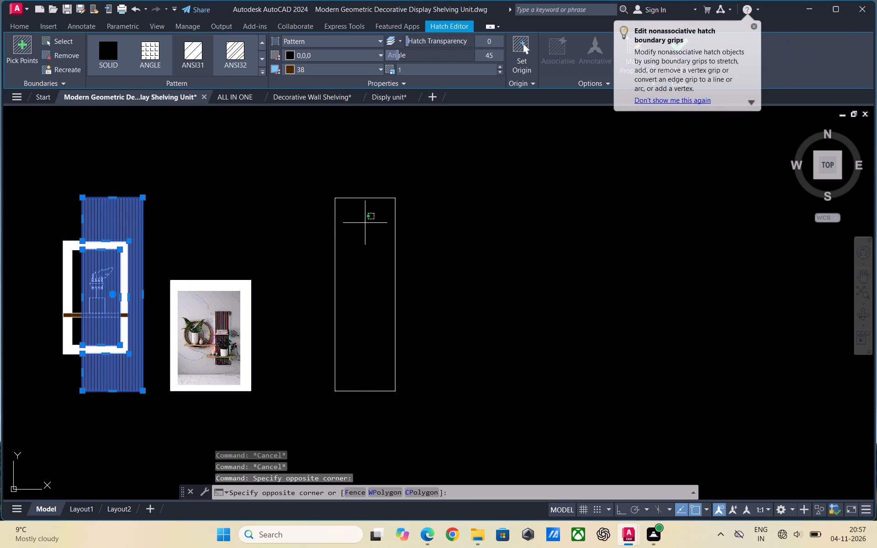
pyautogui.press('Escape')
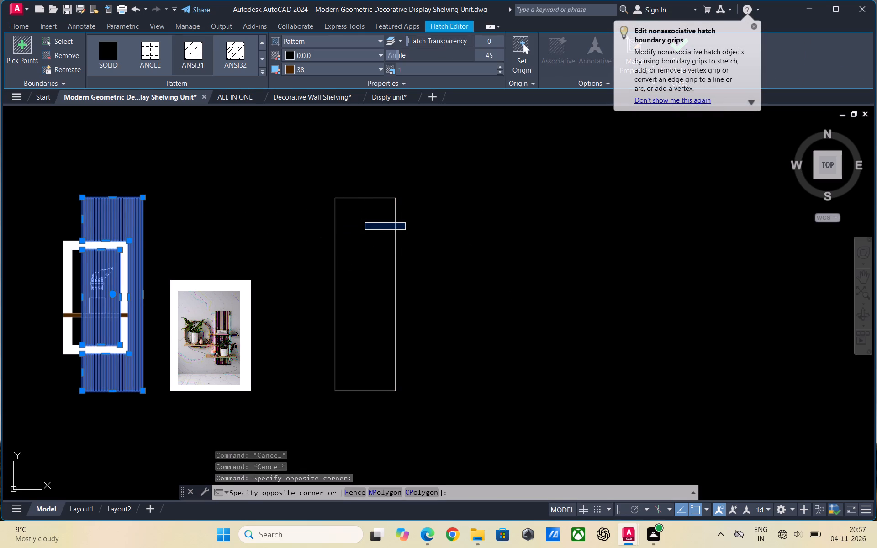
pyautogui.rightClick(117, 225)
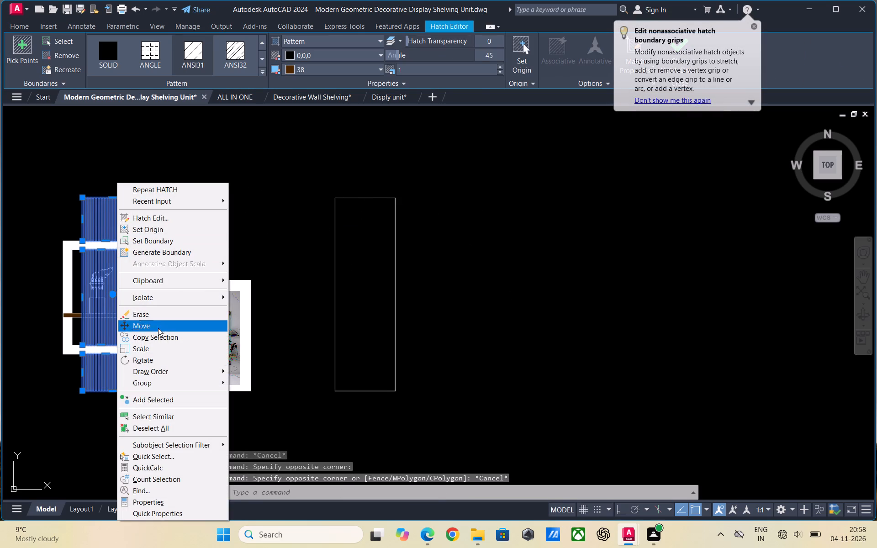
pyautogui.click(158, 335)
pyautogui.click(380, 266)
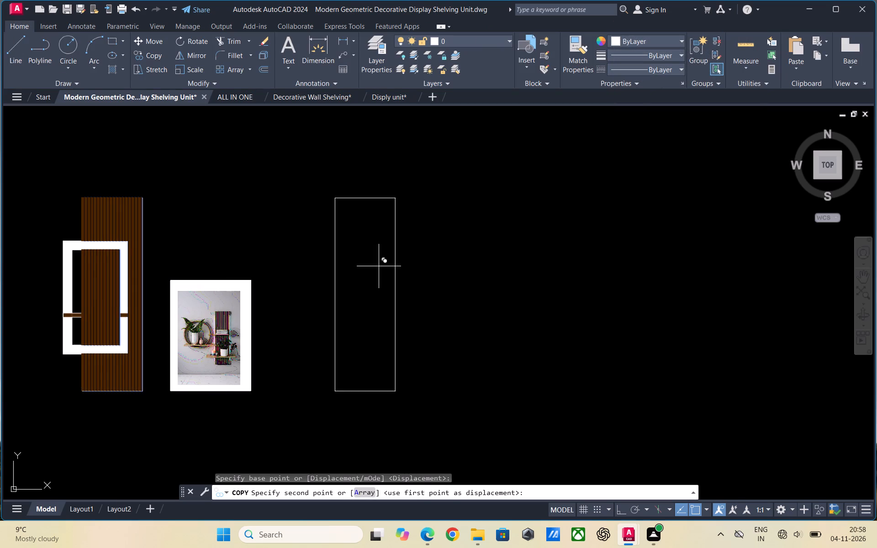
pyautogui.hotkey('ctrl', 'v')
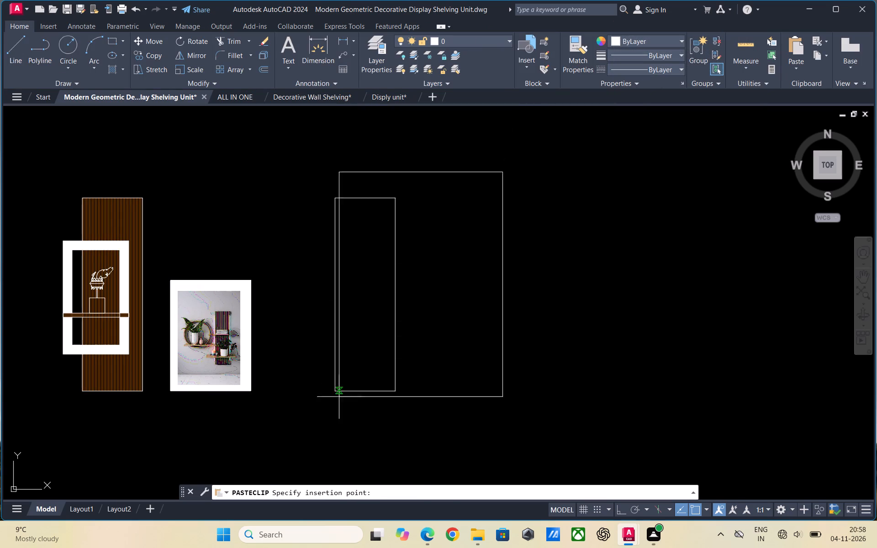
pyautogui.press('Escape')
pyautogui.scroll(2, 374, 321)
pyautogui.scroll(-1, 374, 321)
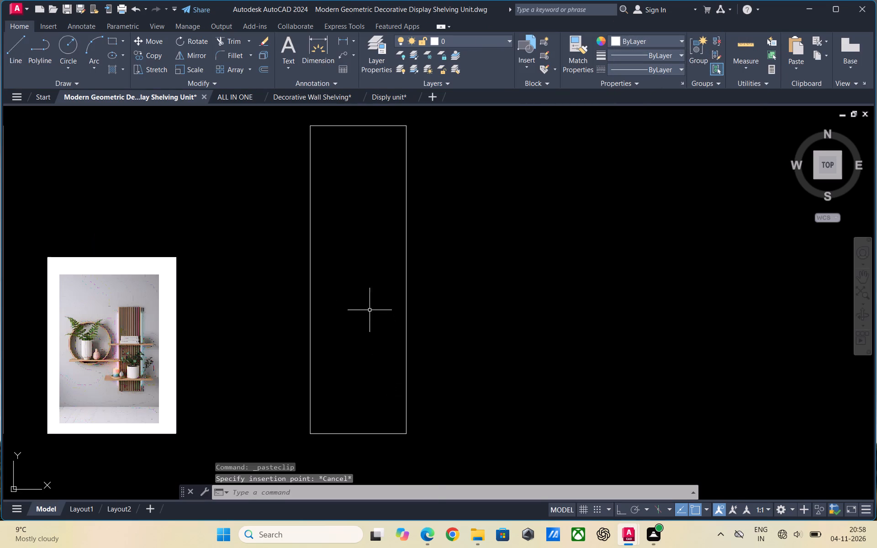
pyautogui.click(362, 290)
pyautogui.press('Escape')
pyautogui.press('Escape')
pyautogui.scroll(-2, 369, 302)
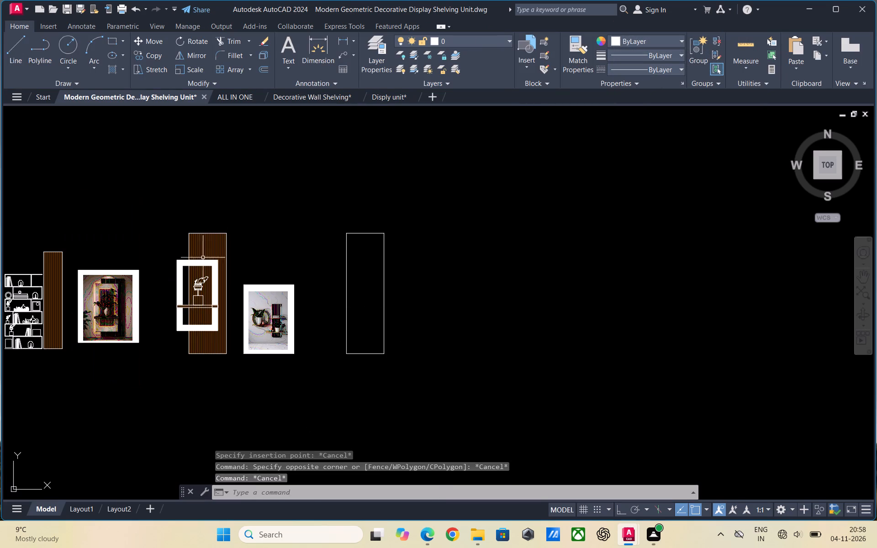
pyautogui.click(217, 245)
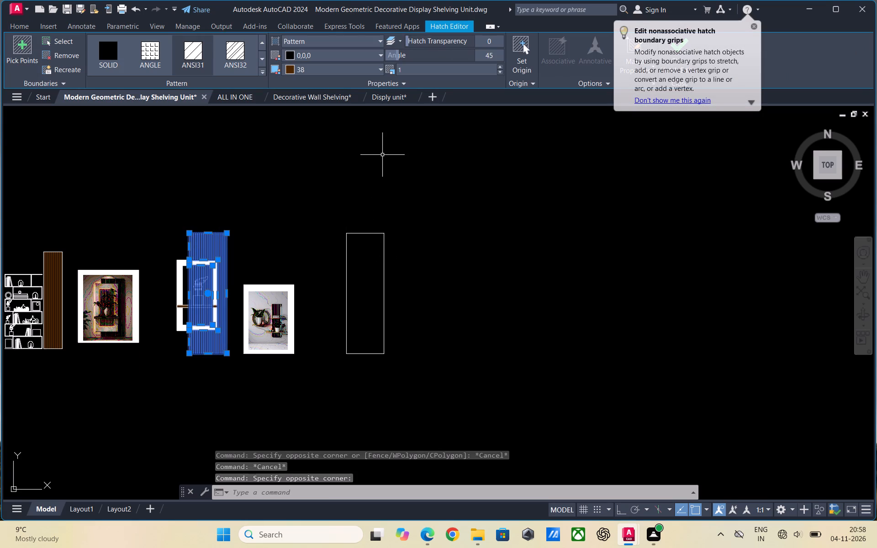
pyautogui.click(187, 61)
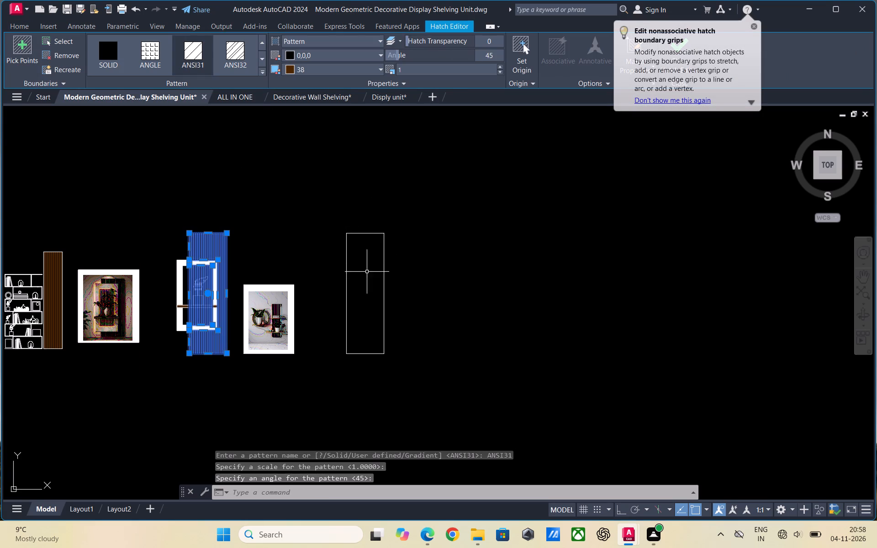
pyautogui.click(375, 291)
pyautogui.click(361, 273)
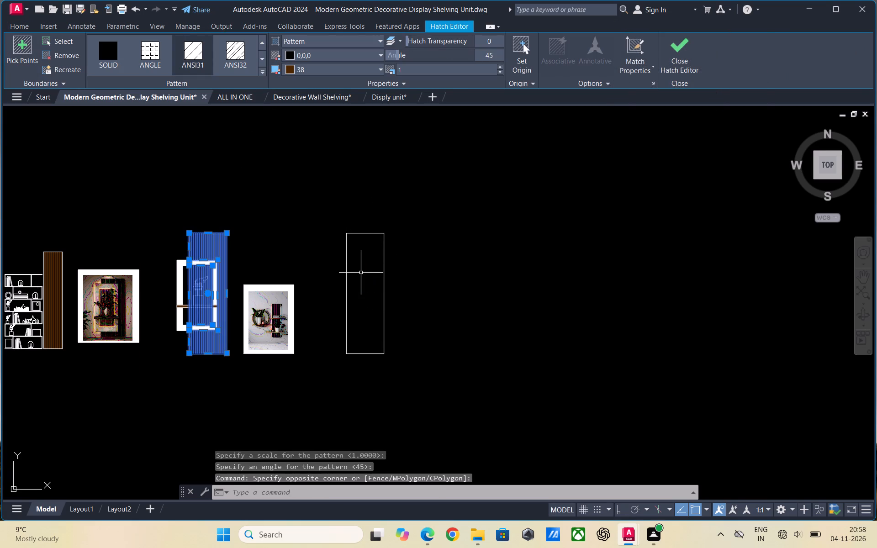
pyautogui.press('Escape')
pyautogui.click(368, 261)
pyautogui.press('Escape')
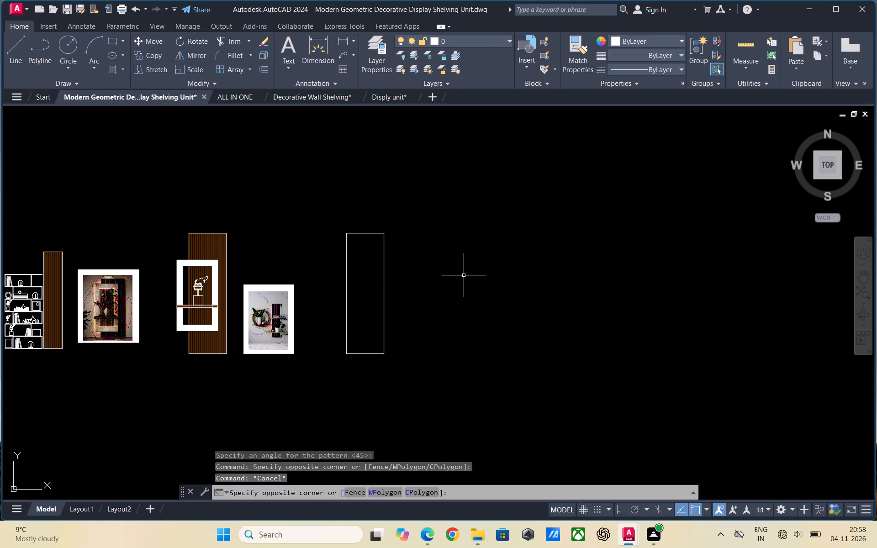
# Hatch the empty copied panel outline with the ANSI31 pattern in colour 38.
pyautogui.write('hatch')
pyautogui.press('Return')
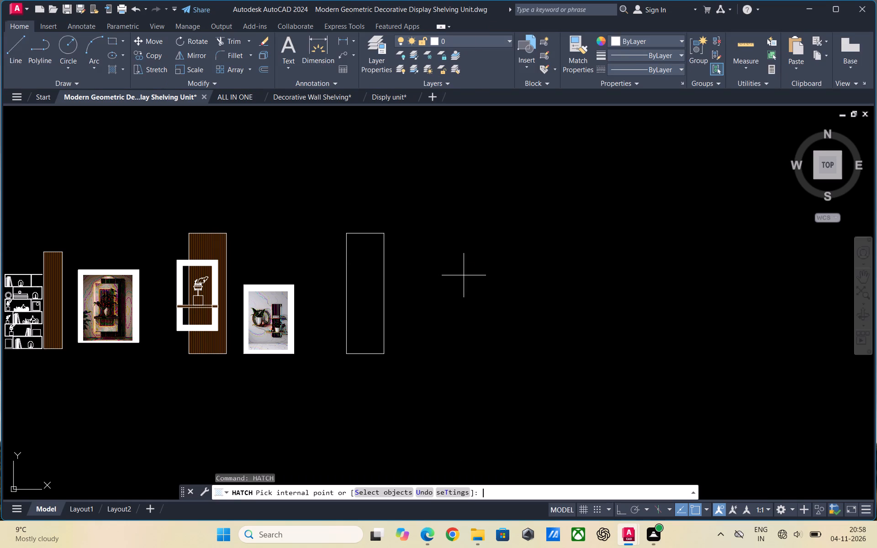
pyautogui.click(199, 58)
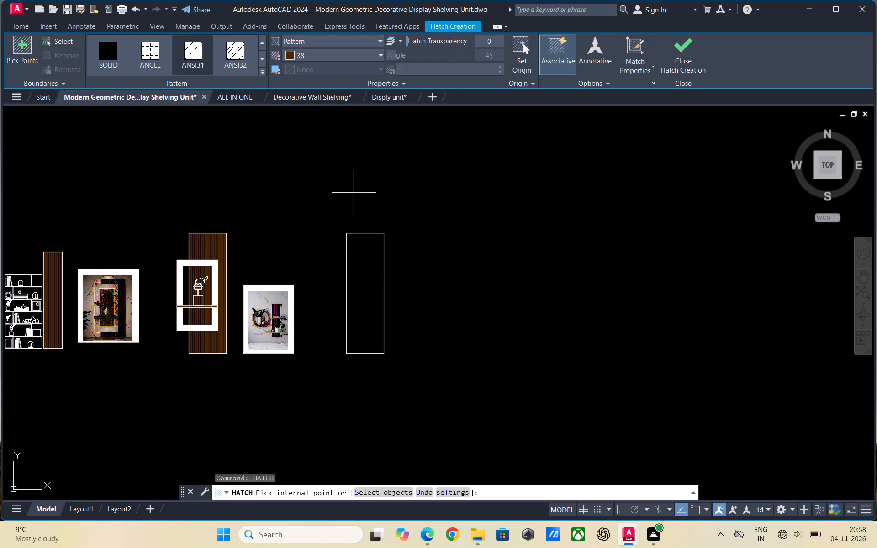
pyautogui.click(367, 260)
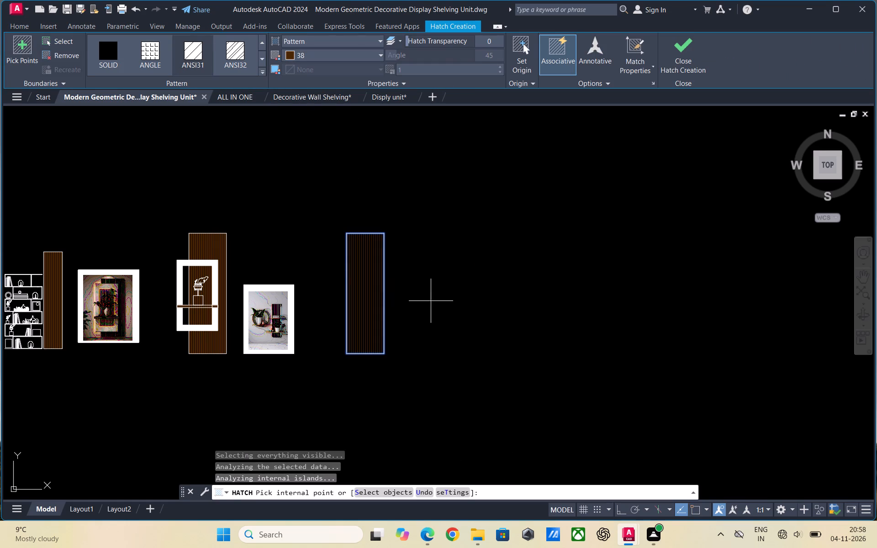
pyautogui.scroll(2, 335, 276)
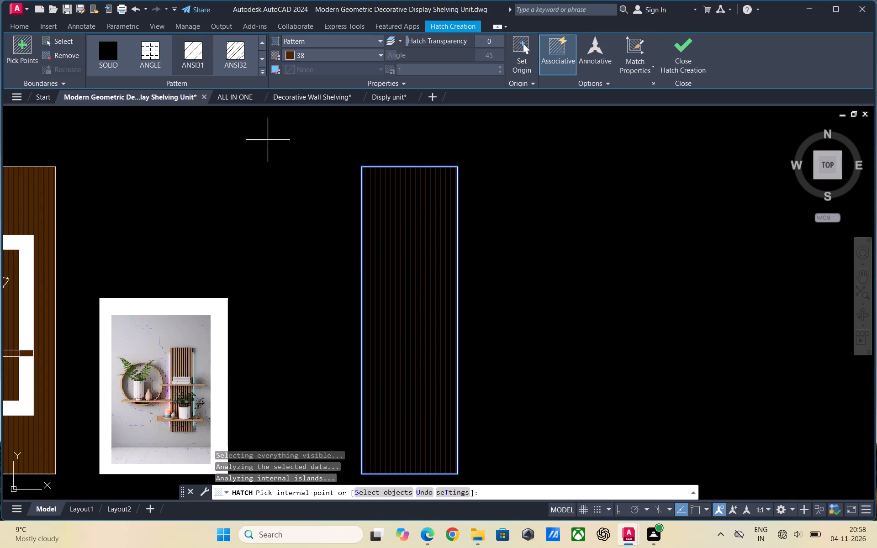
pyautogui.click(379, 54)
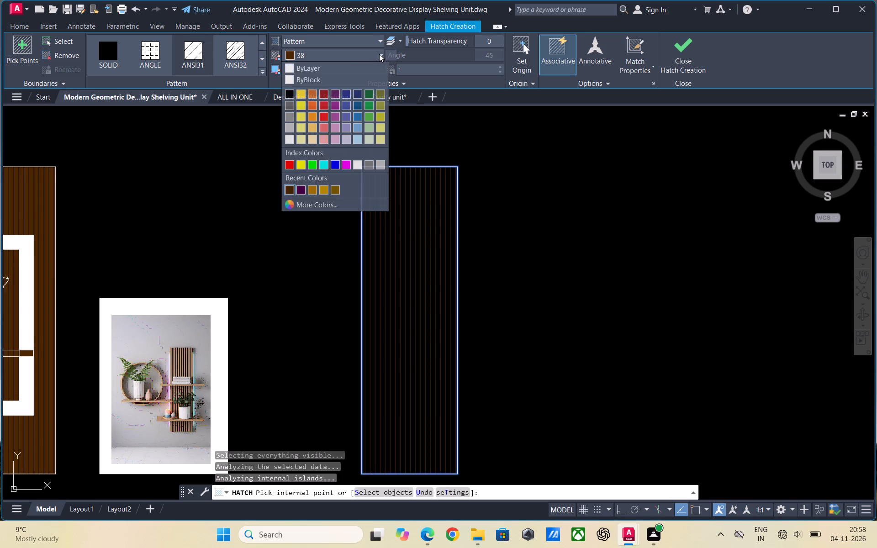
pyautogui.click(379, 54)
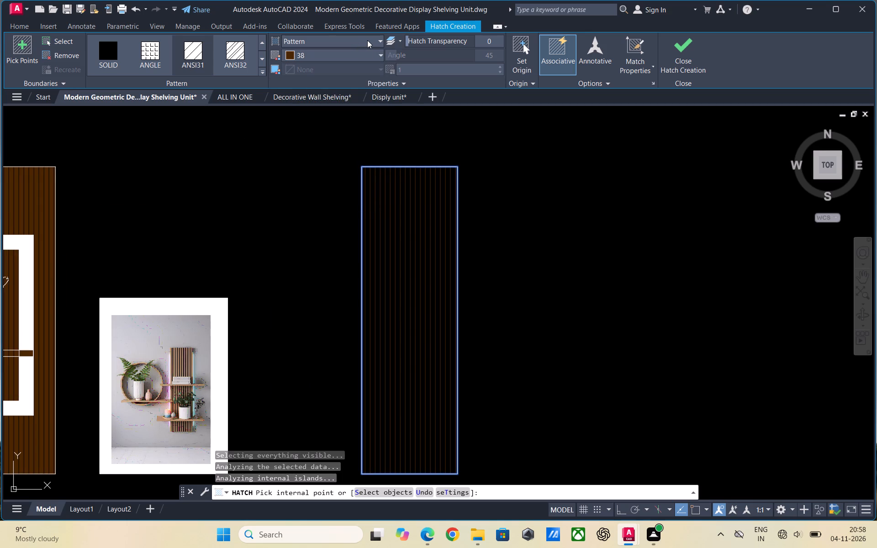
pyautogui.click(367, 40)
pyautogui.click(367, 40)
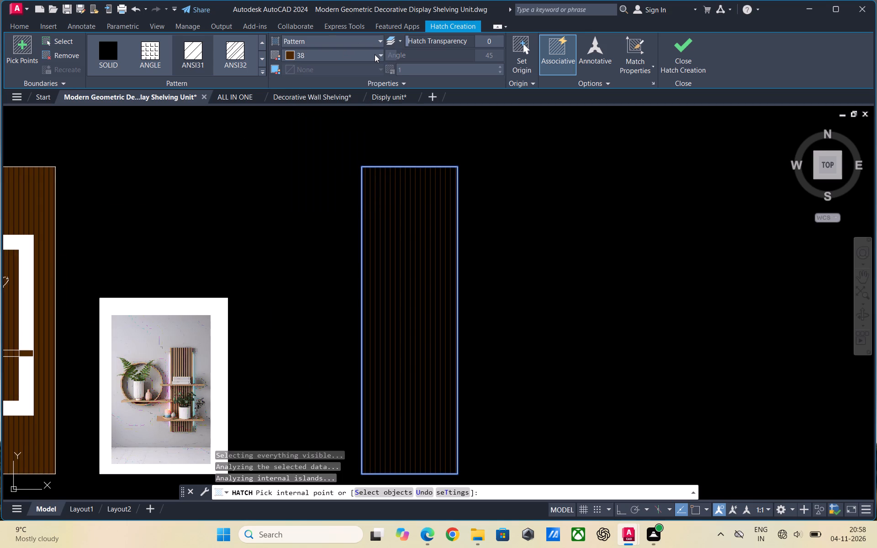
pyautogui.click(375, 54)
pyautogui.click(291, 93)
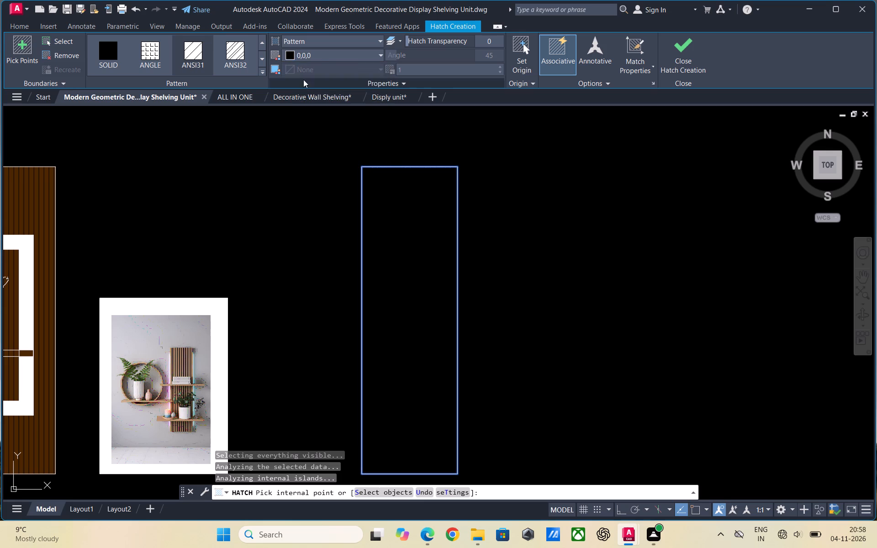
pyautogui.click(373, 54)
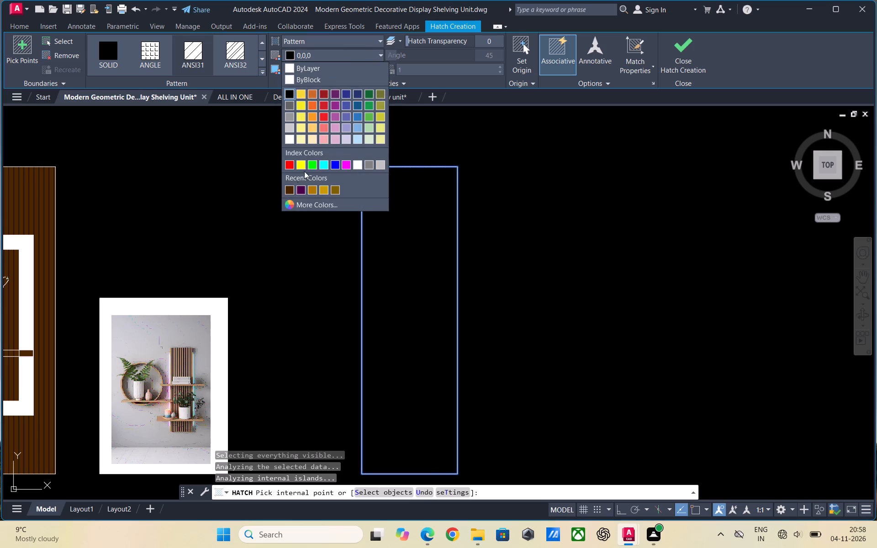
pyautogui.click(289, 194)
pyautogui.press('Escape')
pyautogui.scroll(-1, 408, 189)
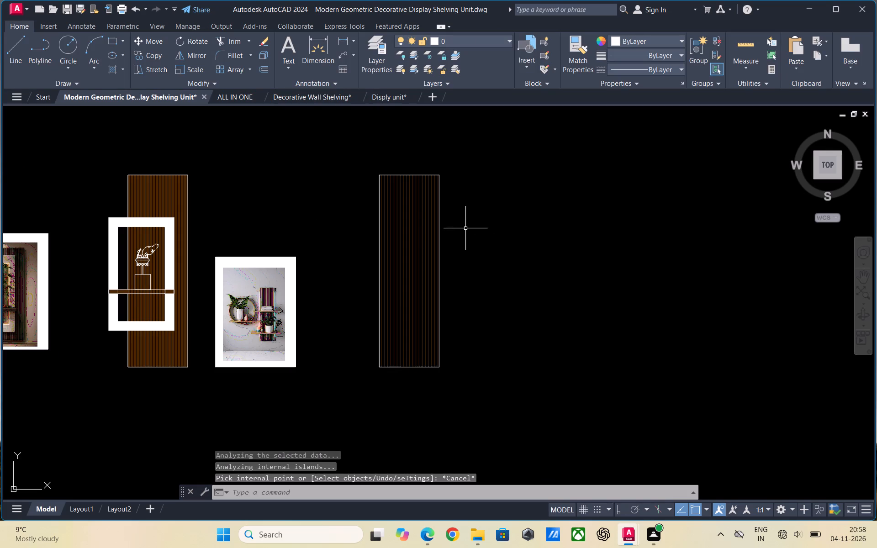
# Set the background colour of the new panel hatch to colour 38.
pyautogui.scroll(1, 420, 211)
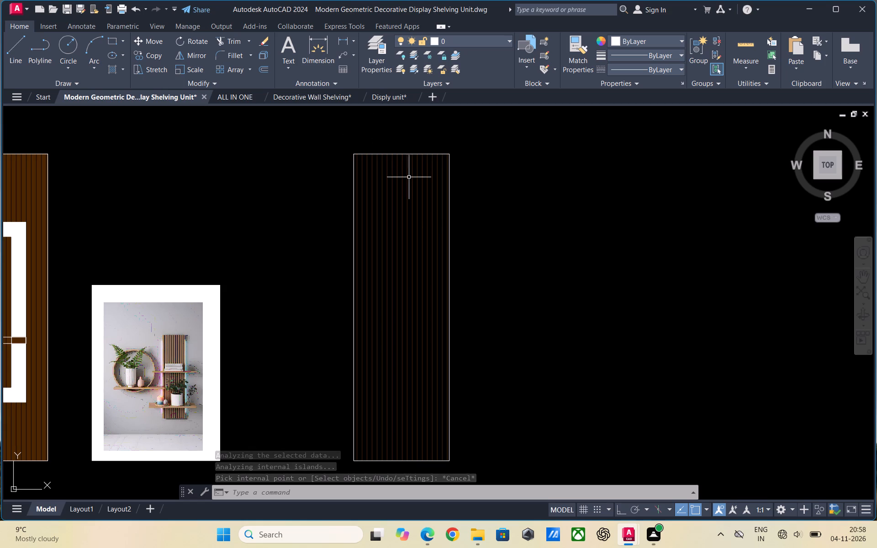
pyautogui.click(389, 193)
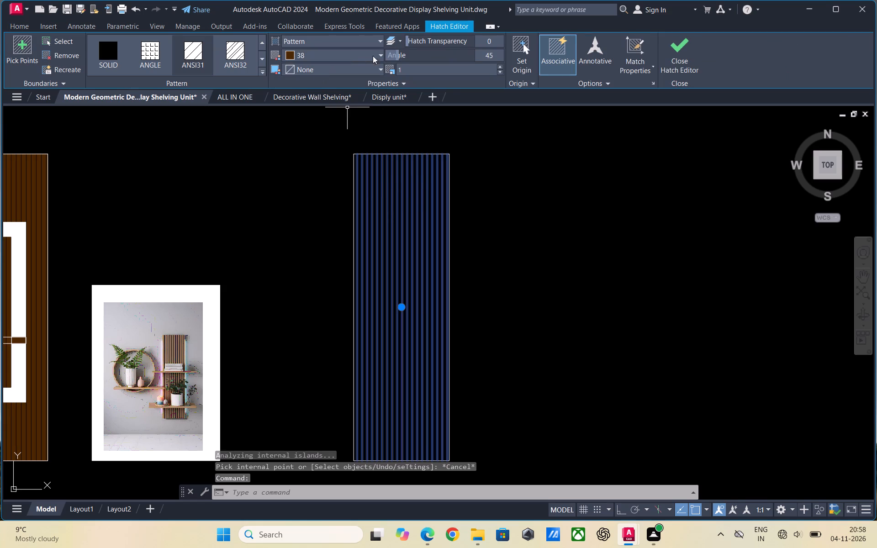
pyautogui.click(372, 69)
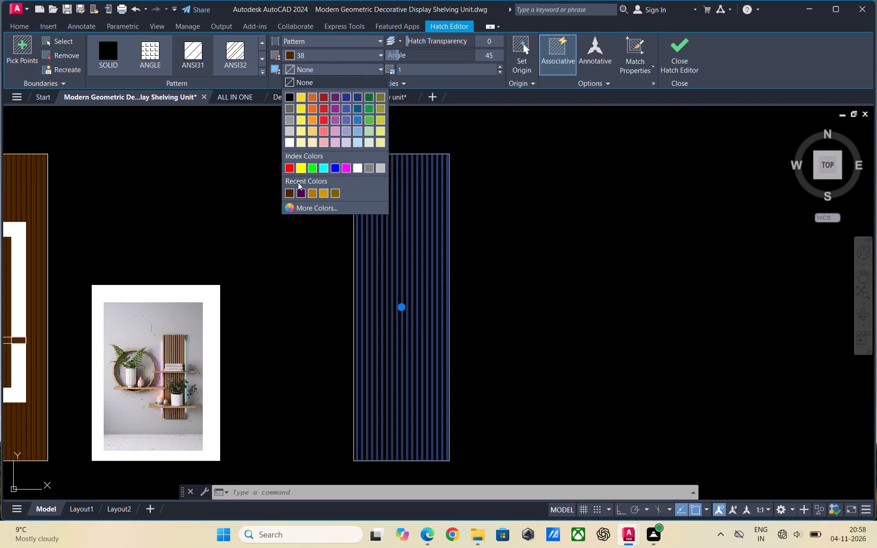
pyautogui.click(291, 192)
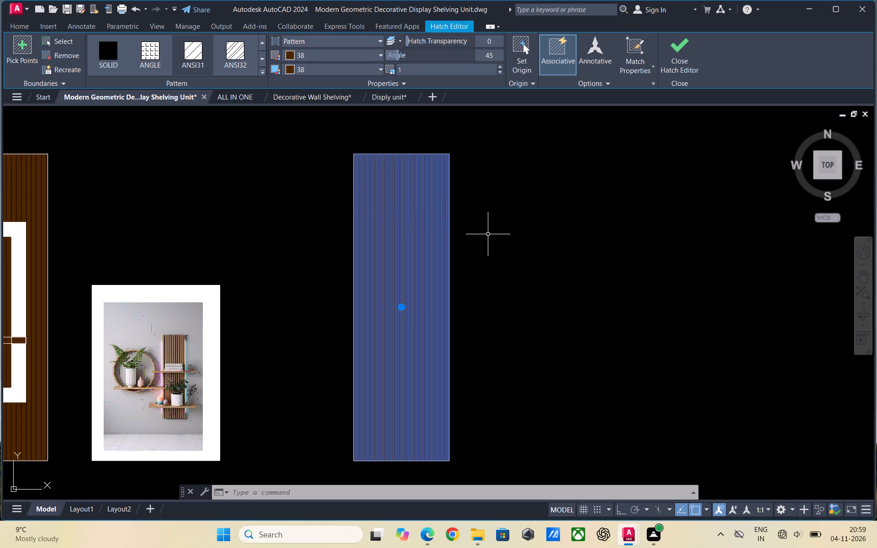
pyautogui.press('Escape')
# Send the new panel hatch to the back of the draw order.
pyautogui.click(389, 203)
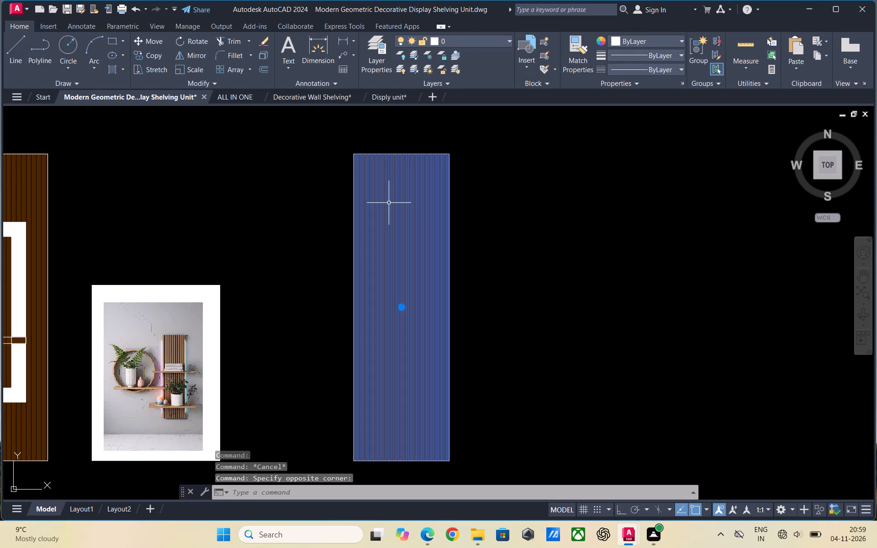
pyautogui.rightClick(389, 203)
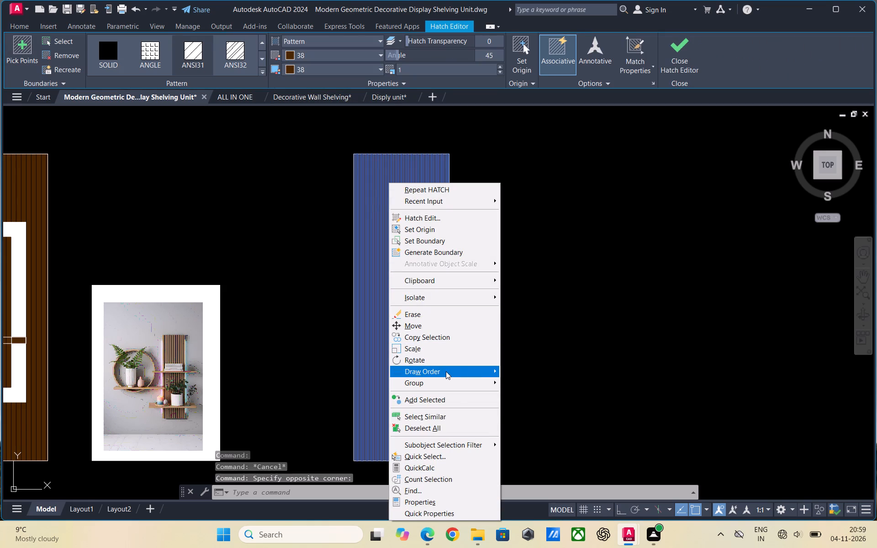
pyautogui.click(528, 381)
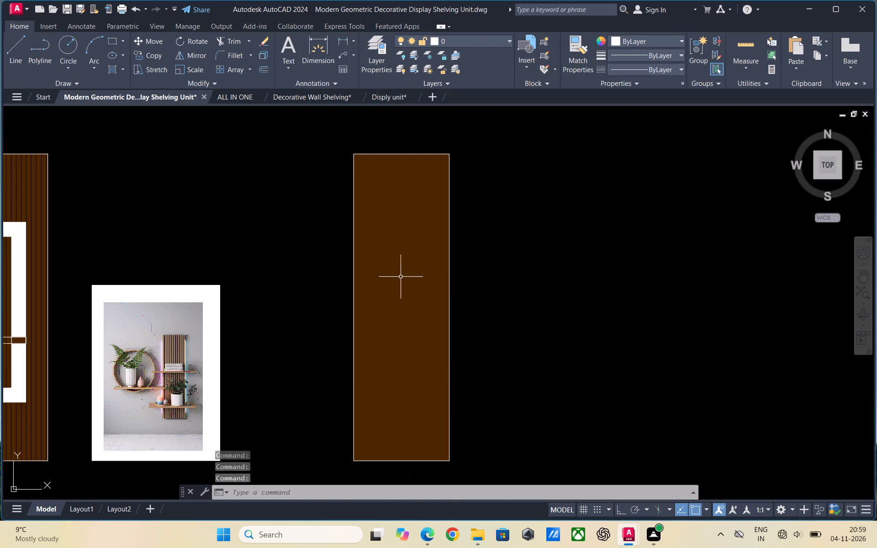
# Bring the new panel hatch to the front of the draw order.
pyautogui.click(399, 276)
pyautogui.rightClick(399, 276)
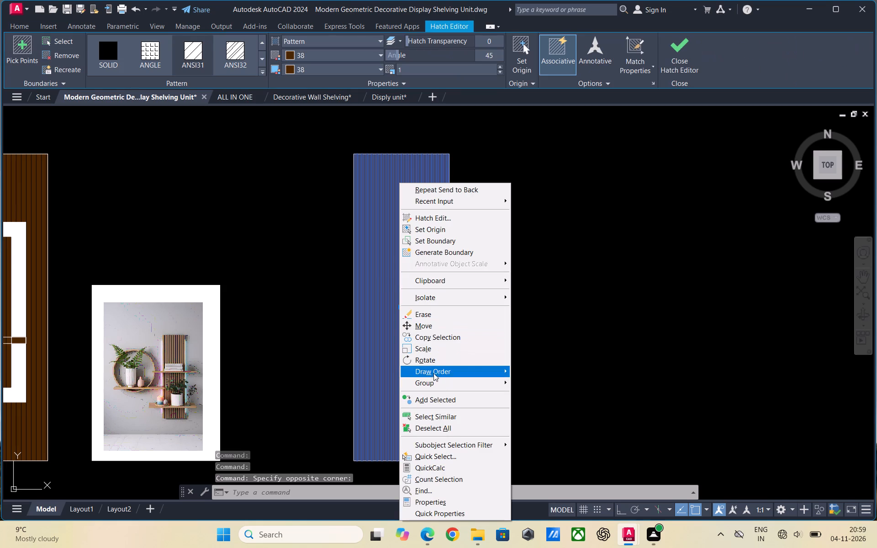
pyautogui.click(521, 371)
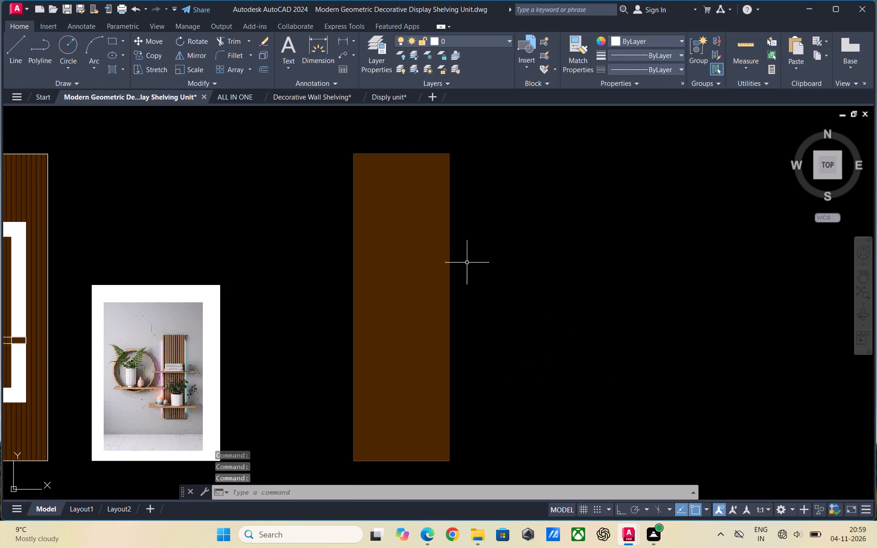
pyautogui.click(420, 237)
pyautogui.rightClick(420, 237)
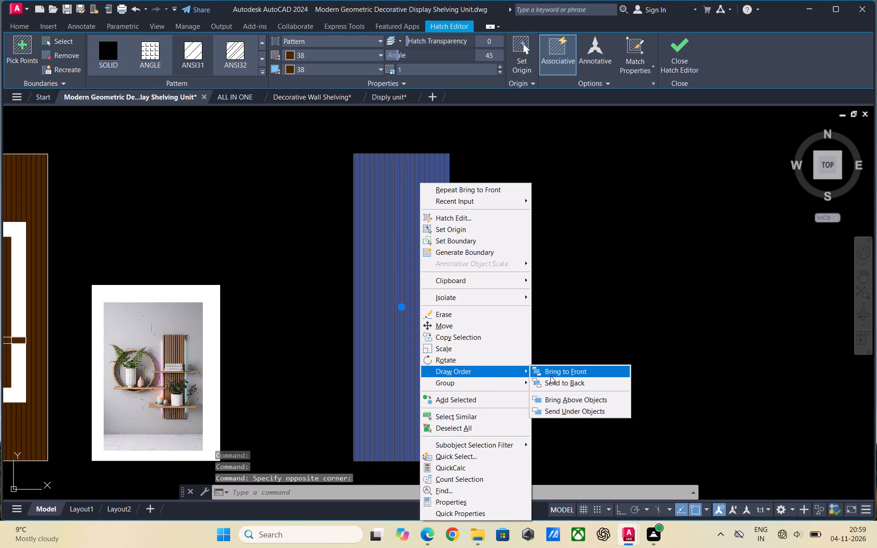
pyautogui.click(553, 374)
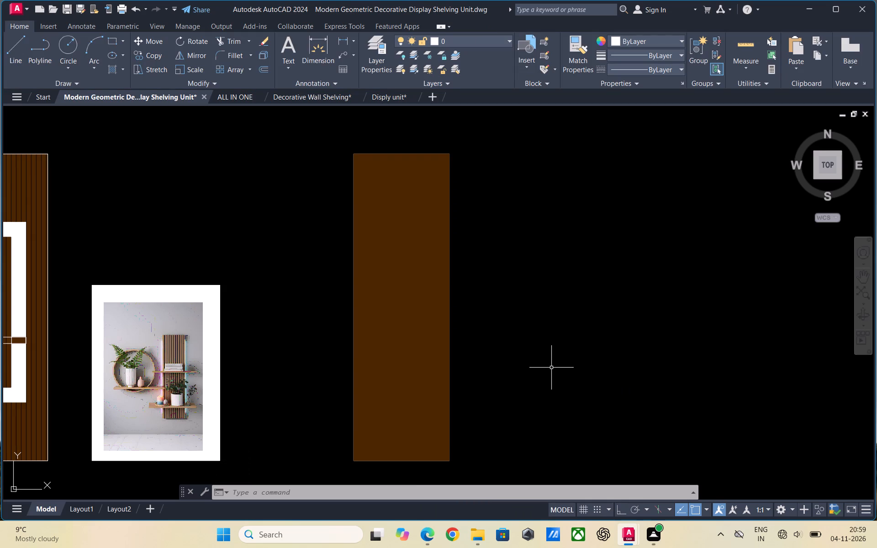
# Set the new panel hatch's line colour to black (0,0,0), keeping its brown background.
pyautogui.click(389, 209)
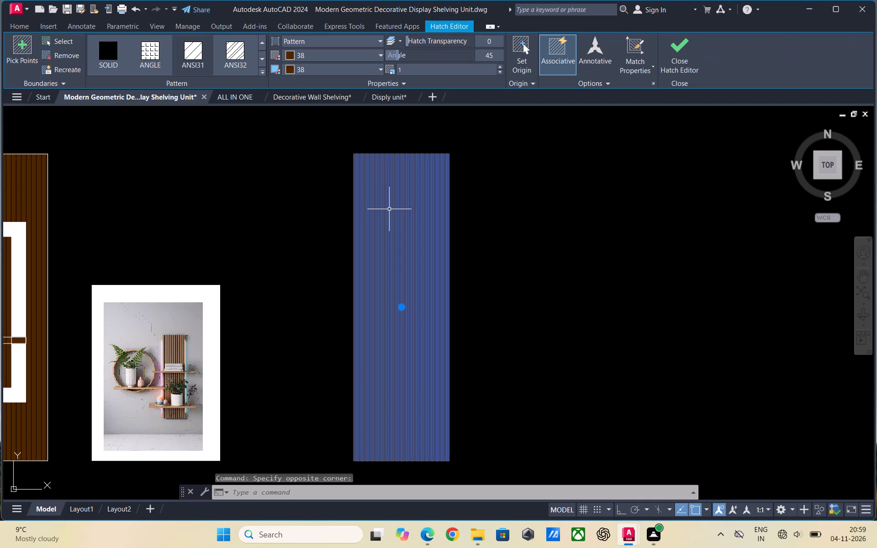
pyautogui.click(379, 55)
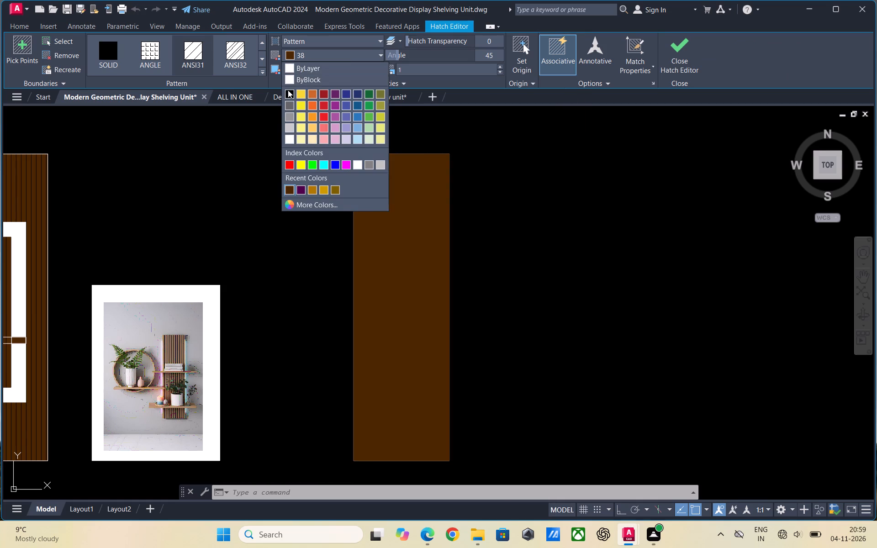
pyautogui.click(288, 90)
pyautogui.press('Escape')
pyautogui.scroll(-1, 535, 218)
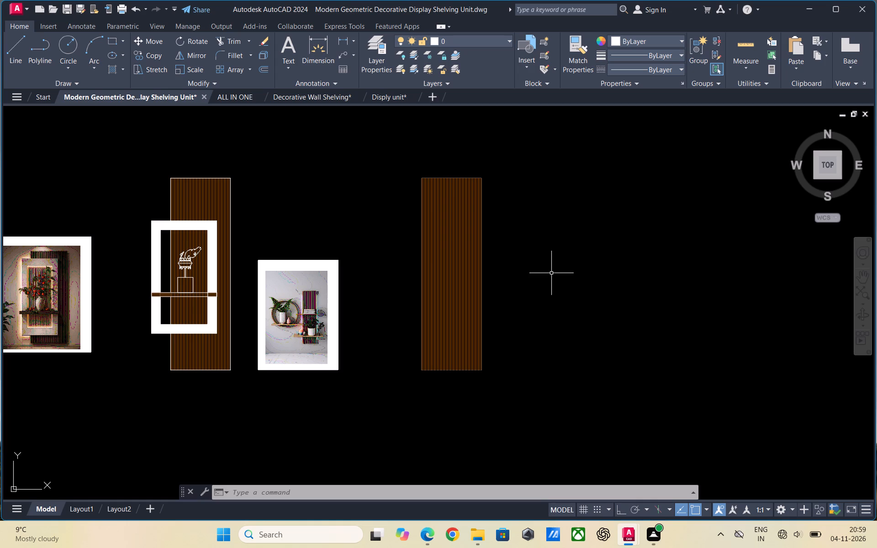
pyautogui.scroll(-1, 551, 273)
# Save the drawing.
pyautogui.press('Escape')
pyautogui.hotkey('ctrl', 's')
pyautogui.scroll(1, 592, 343)
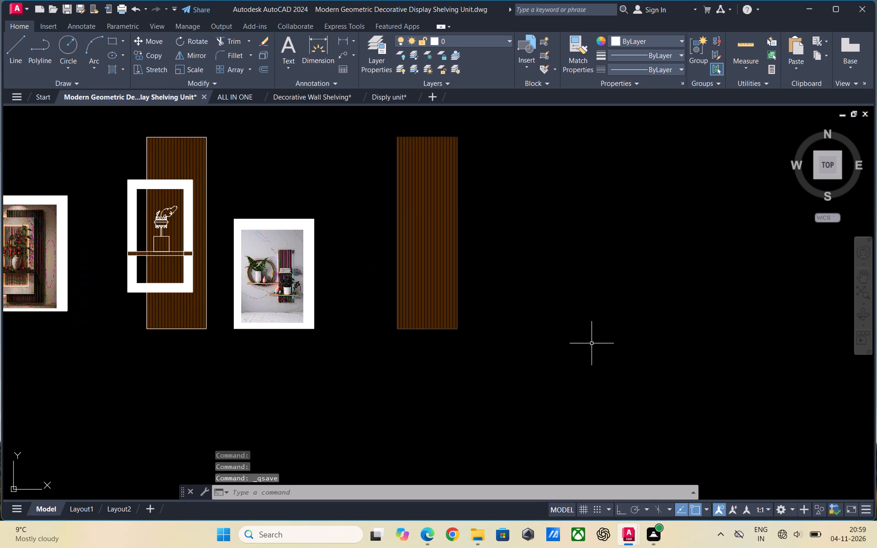
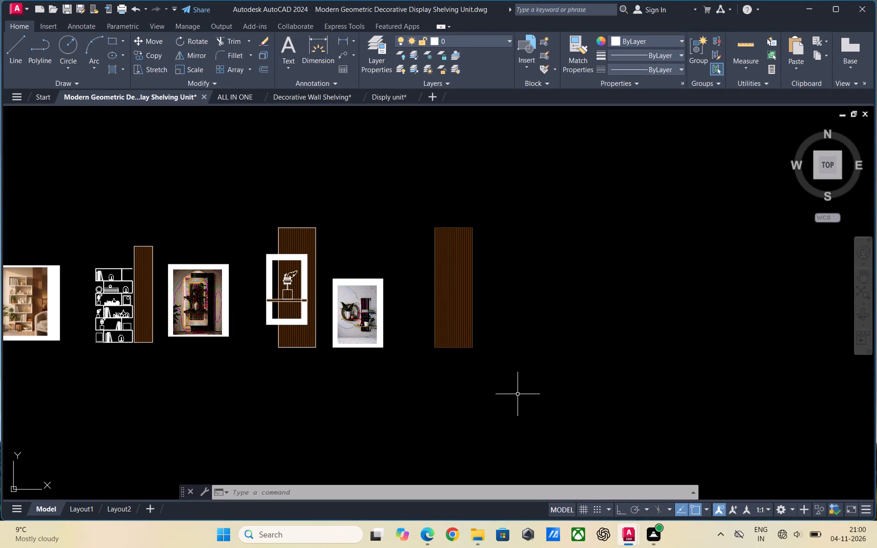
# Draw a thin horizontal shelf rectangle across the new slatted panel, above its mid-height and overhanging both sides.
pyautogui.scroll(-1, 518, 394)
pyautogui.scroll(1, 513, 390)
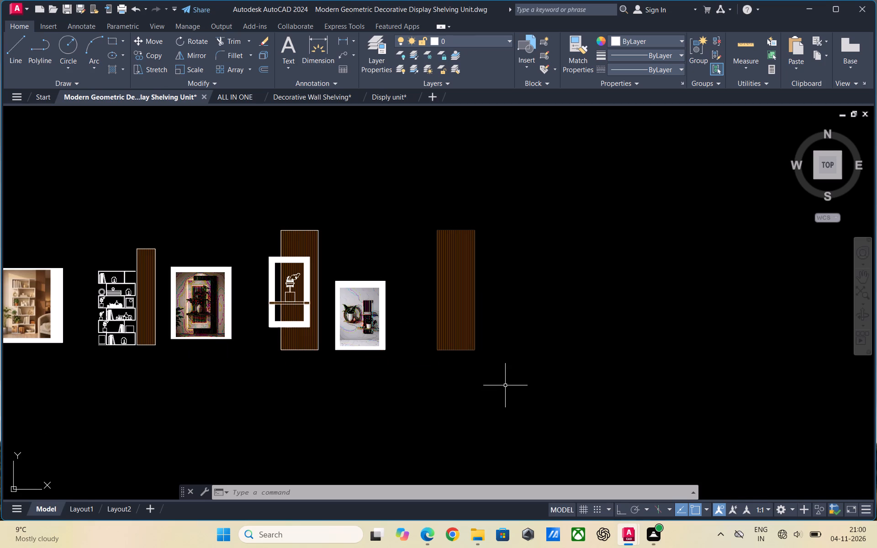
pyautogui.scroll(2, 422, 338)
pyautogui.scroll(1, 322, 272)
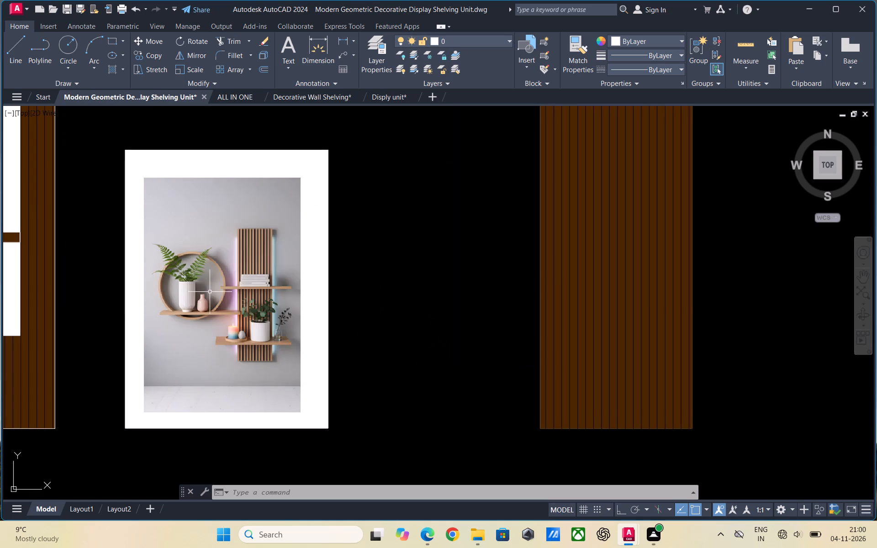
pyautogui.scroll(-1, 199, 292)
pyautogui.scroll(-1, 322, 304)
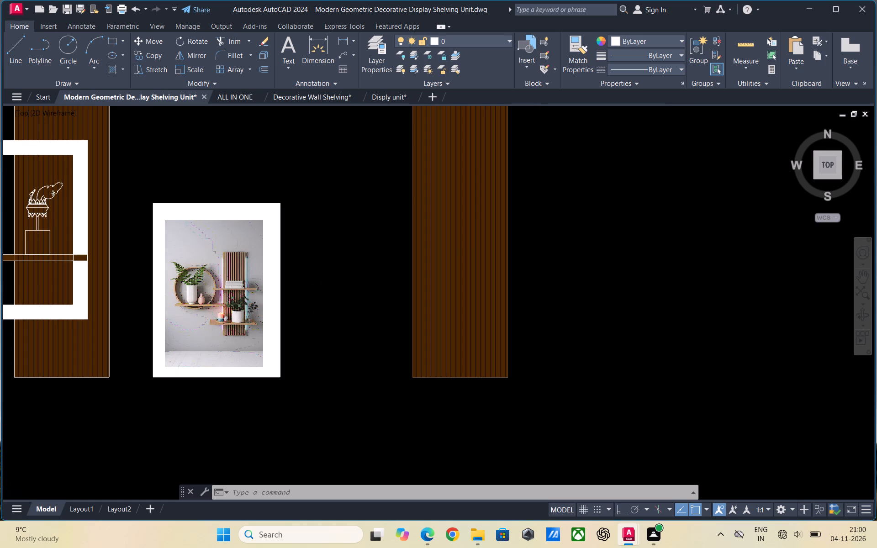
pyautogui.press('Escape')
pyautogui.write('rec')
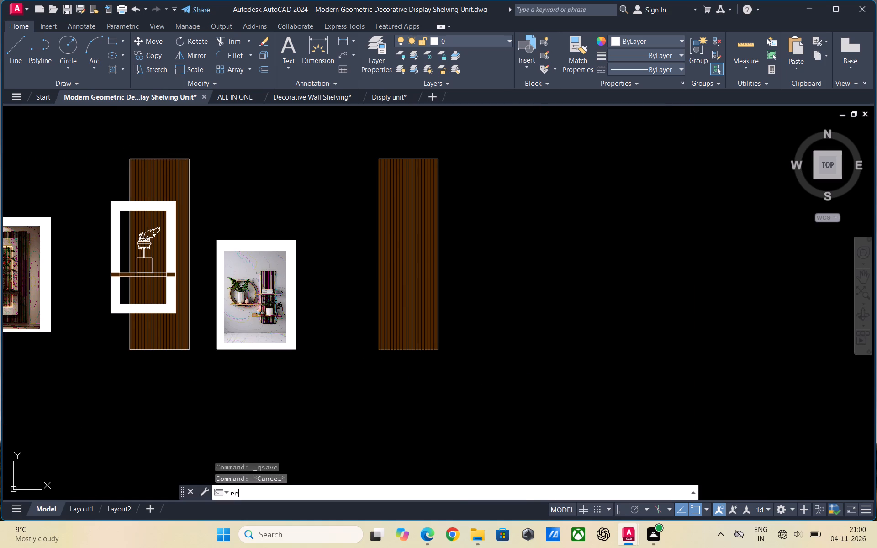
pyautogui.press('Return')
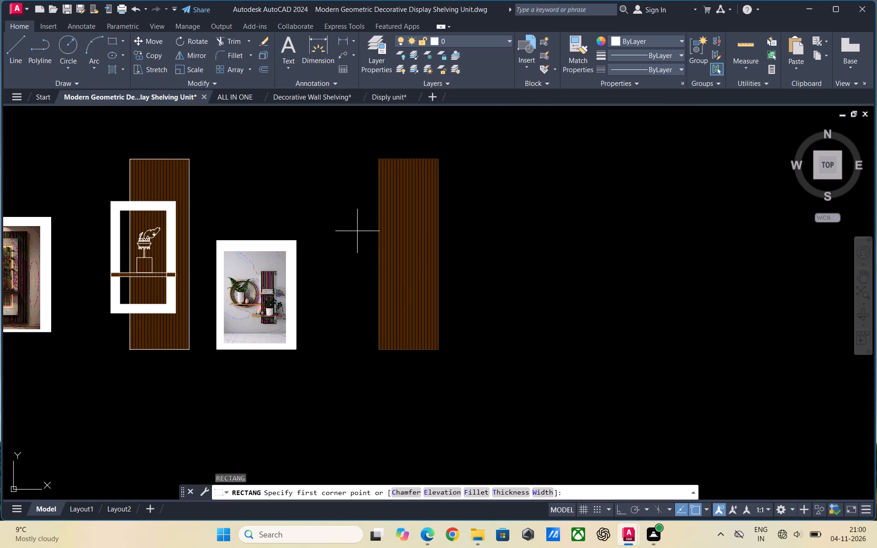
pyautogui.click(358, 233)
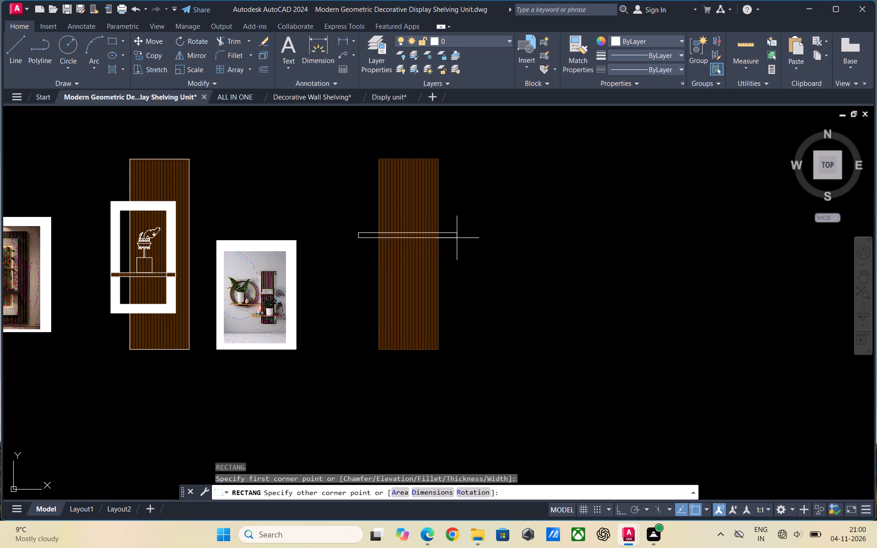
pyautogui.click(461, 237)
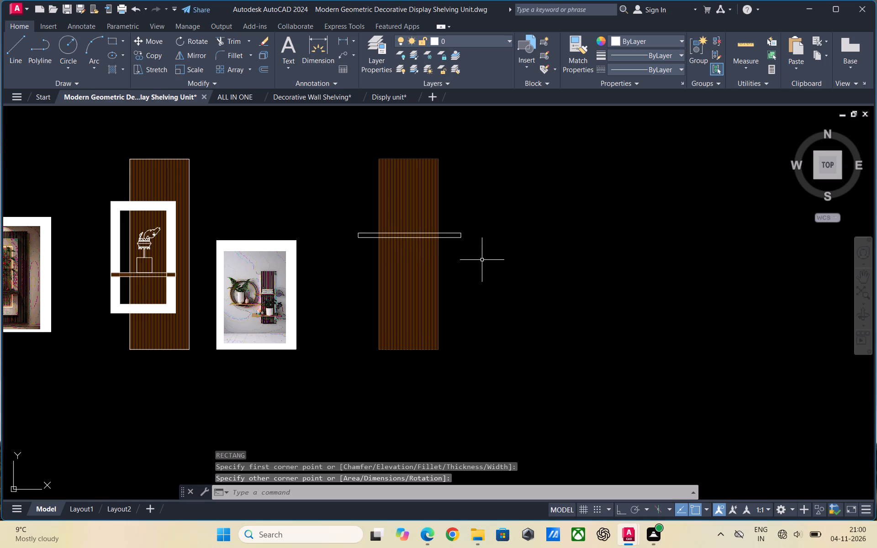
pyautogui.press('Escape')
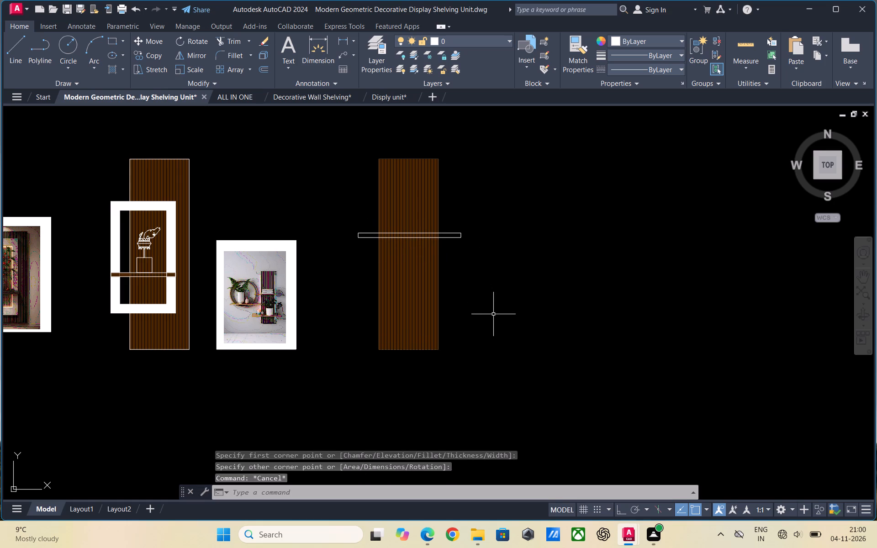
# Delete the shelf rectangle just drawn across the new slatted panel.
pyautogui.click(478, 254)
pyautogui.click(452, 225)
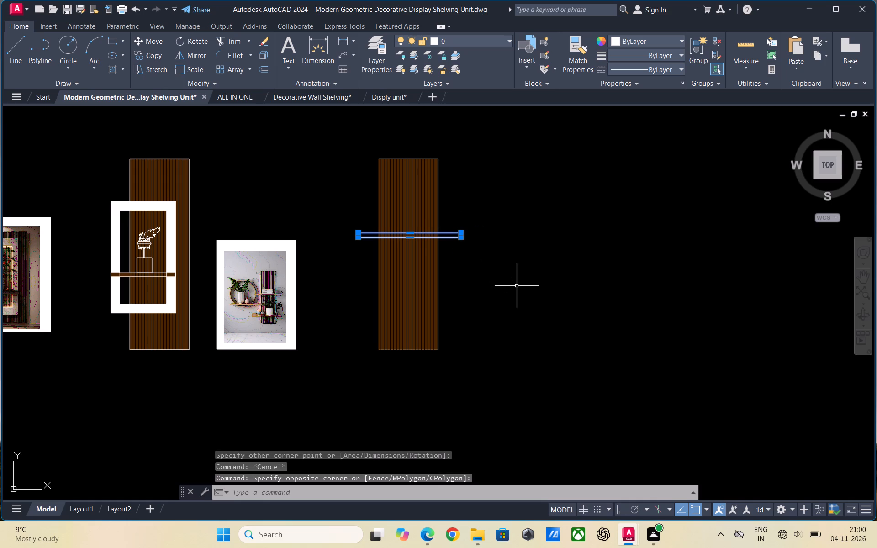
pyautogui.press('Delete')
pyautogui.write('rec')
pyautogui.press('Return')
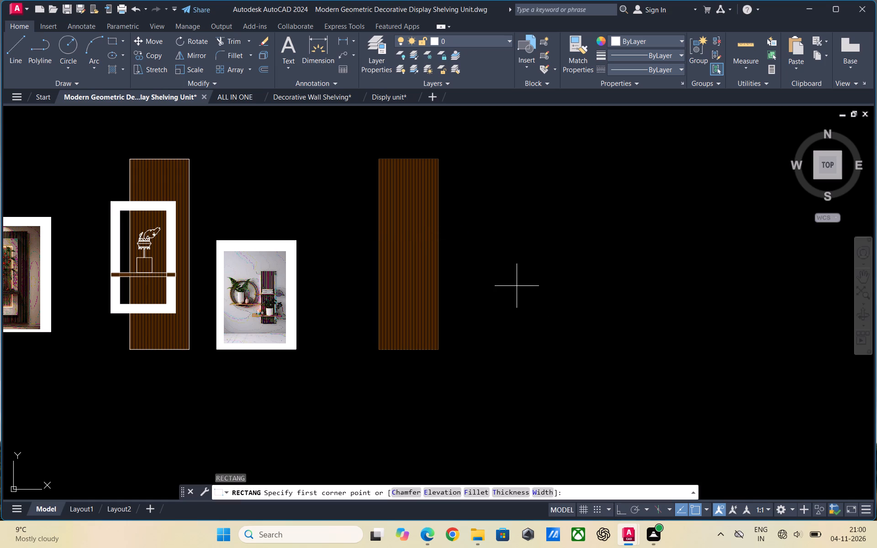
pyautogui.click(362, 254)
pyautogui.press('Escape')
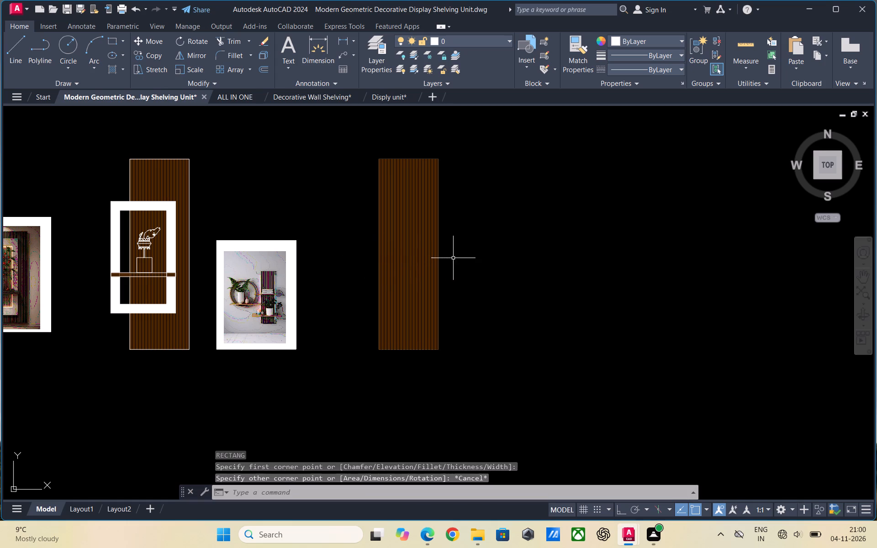
# Draw a thin horizontal shelf rectangle across the new slatted panel near its mid-height, overhanging both sides.
pyautogui.write('rec')
pyautogui.press('Return')
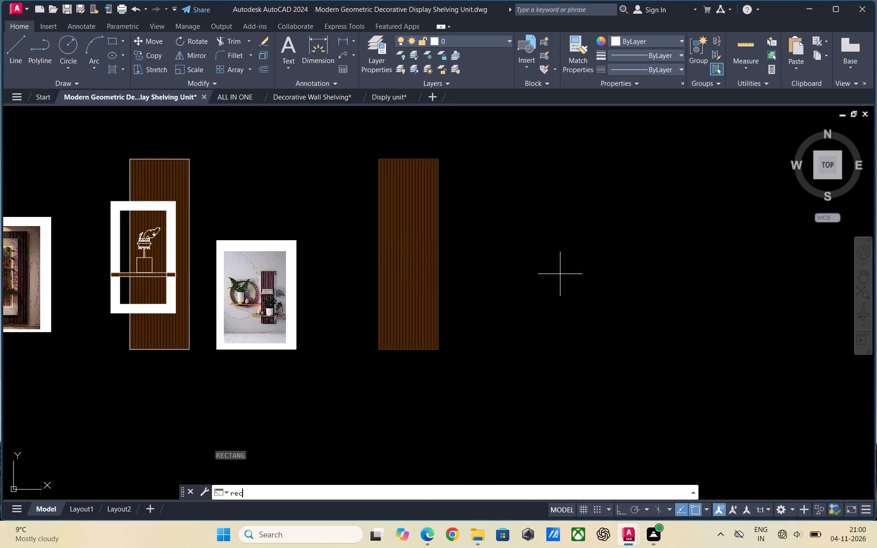
pyautogui.click(354, 250)
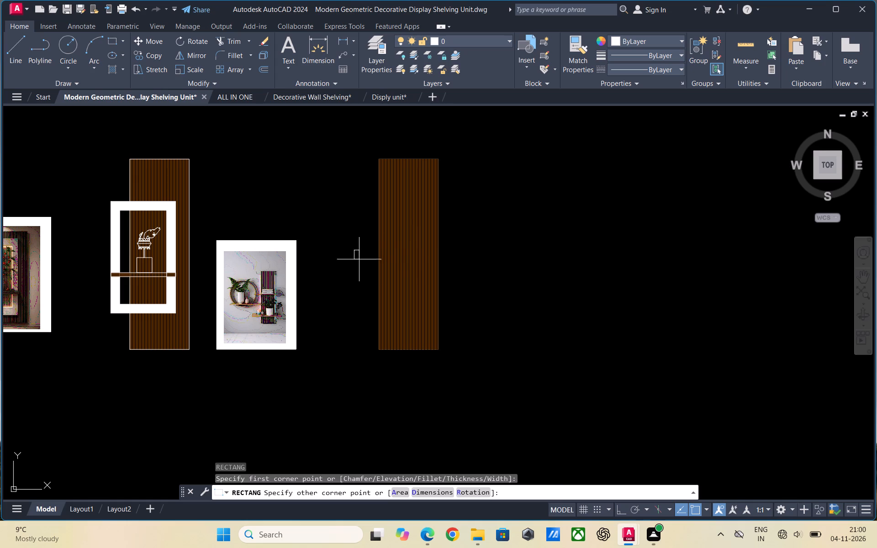
pyautogui.click(462, 253)
pyautogui.press('Escape')
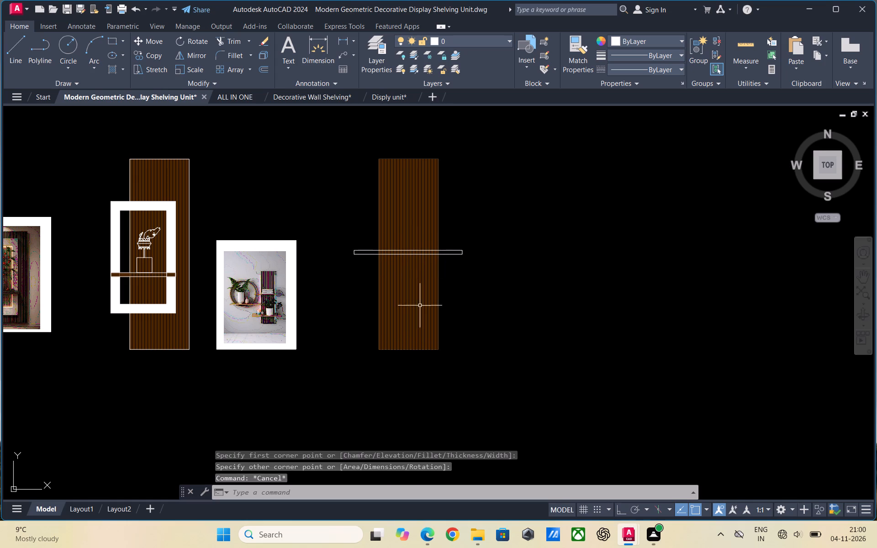
# Copy the shelf rectangle straight down about 5'-10" with Ortho on, to form a lower shelf across the panel.
pyautogui.scroll(1, 298, 324)
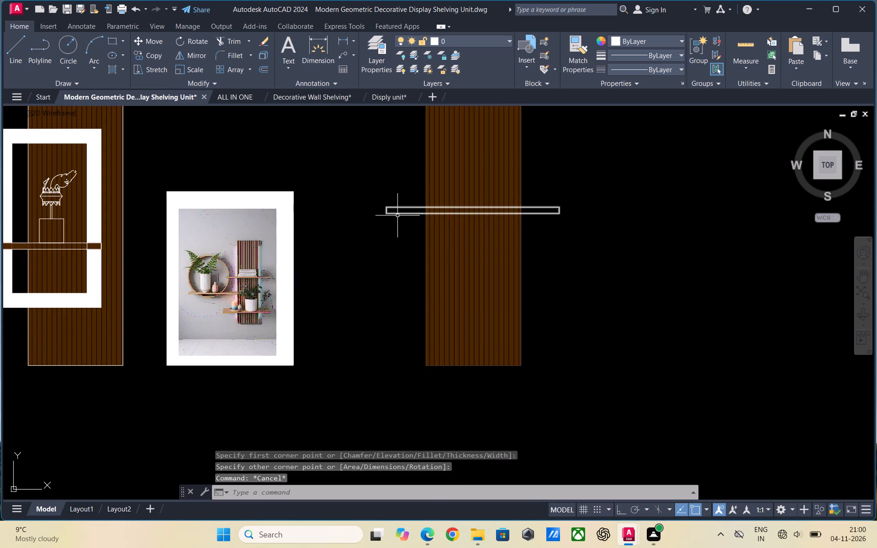
pyautogui.click(397, 216)
pyautogui.click(394, 213)
pyautogui.rightClick(376, 245)
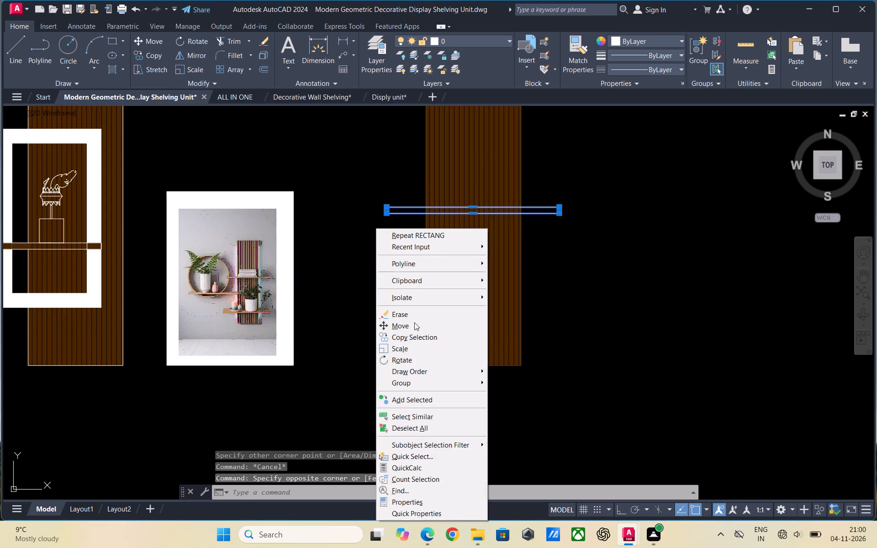
pyautogui.click(422, 340)
pyautogui.scroll(1, 393, 227)
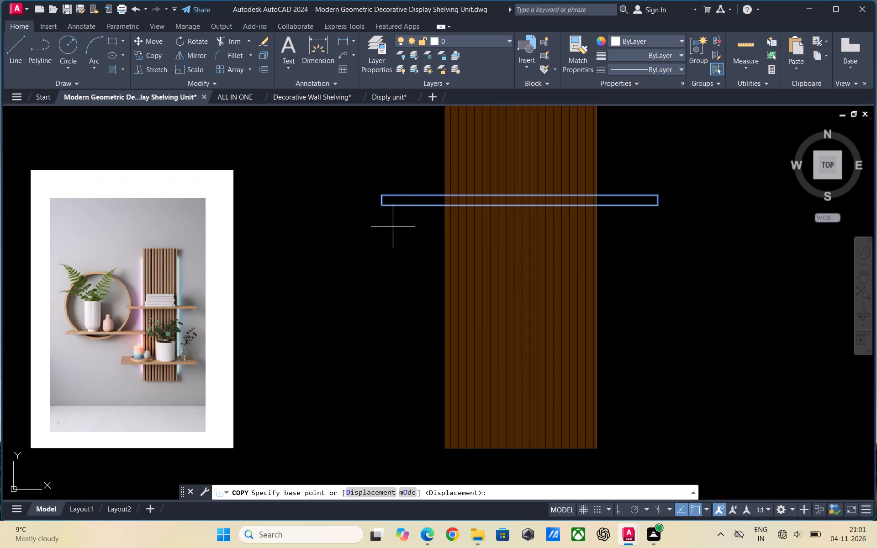
pyautogui.click(383, 204)
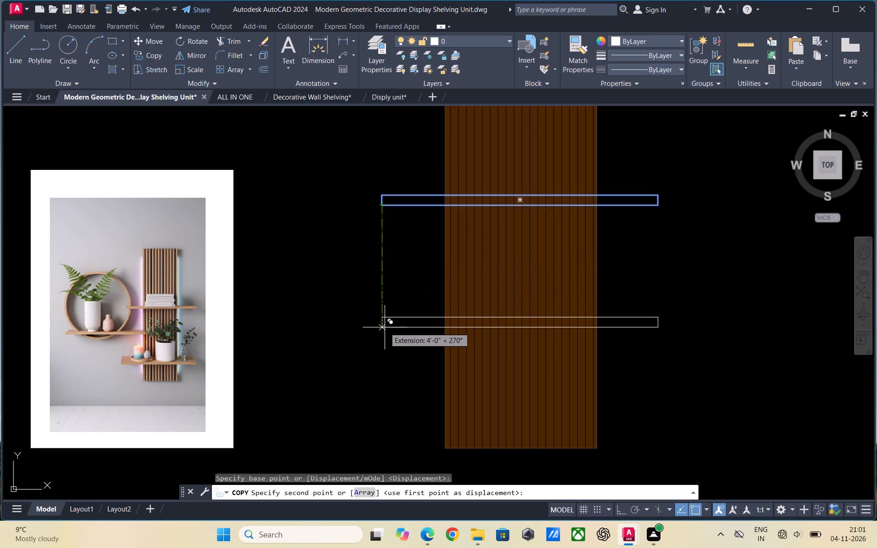
pyautogui.press('F8')
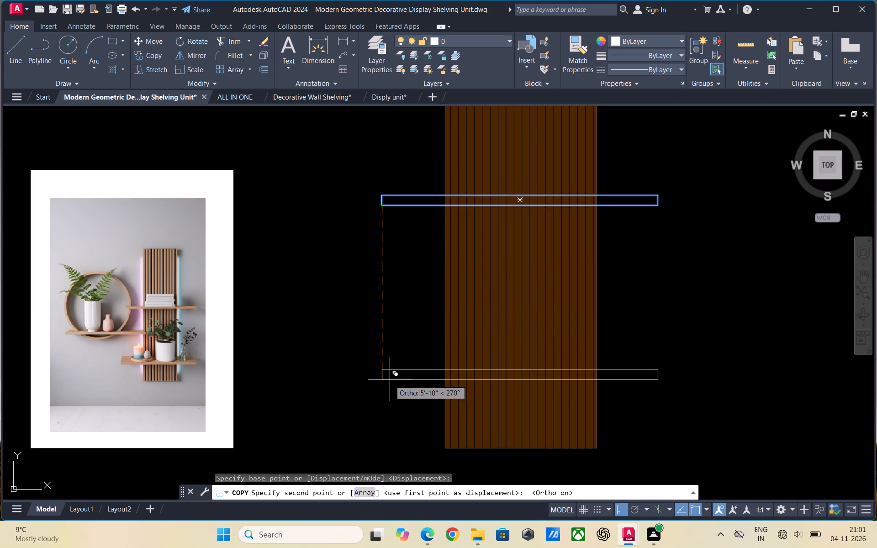
pyautogui.click(390, 381)
pyautogui.press('Escape')
pyautogui.scroll(-1, 379, 382)
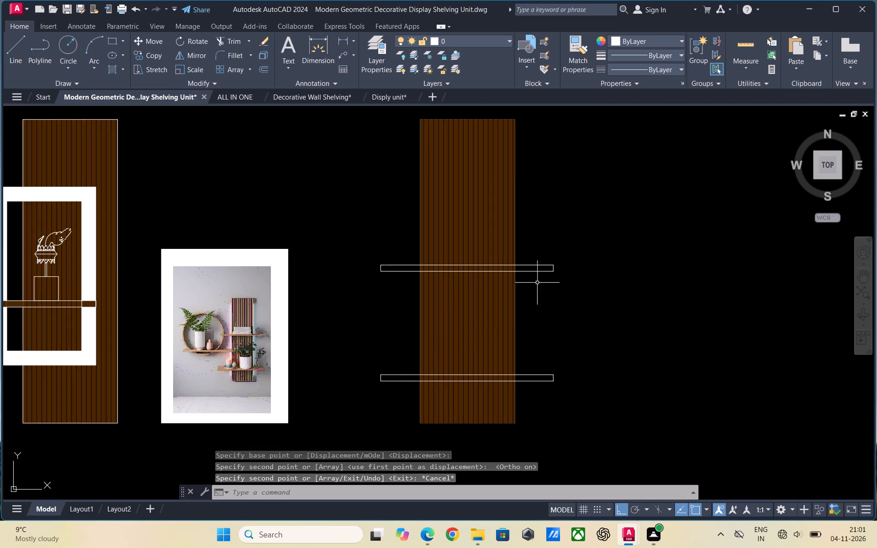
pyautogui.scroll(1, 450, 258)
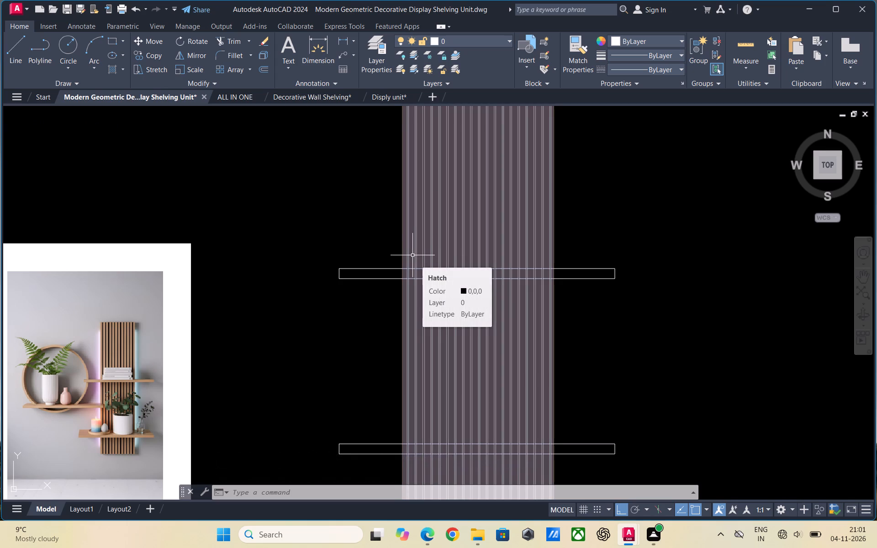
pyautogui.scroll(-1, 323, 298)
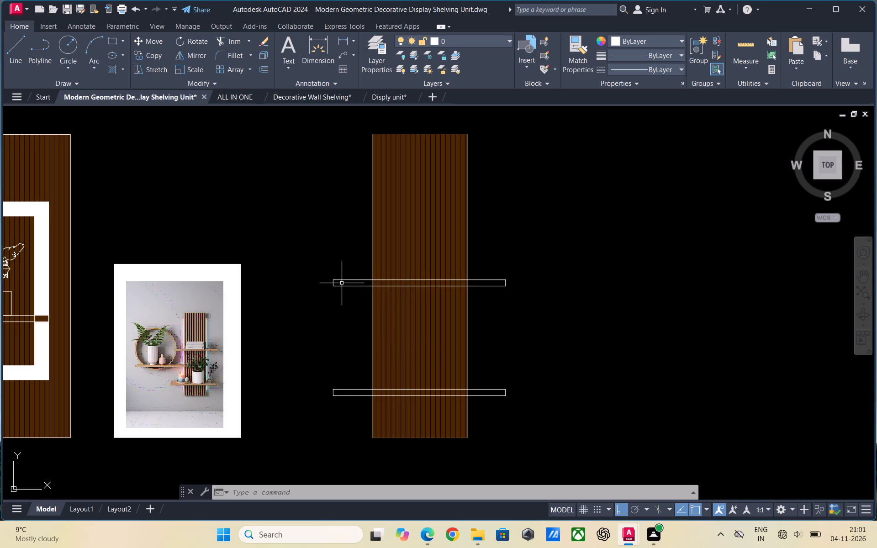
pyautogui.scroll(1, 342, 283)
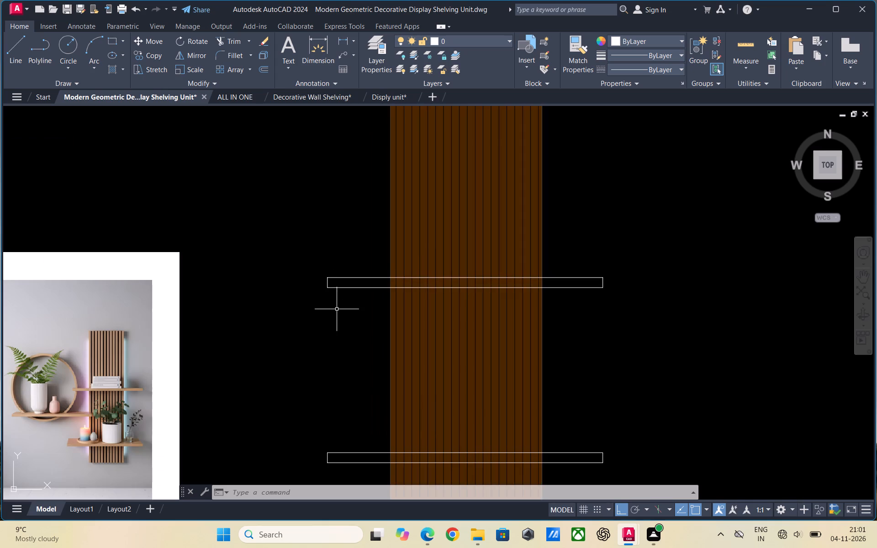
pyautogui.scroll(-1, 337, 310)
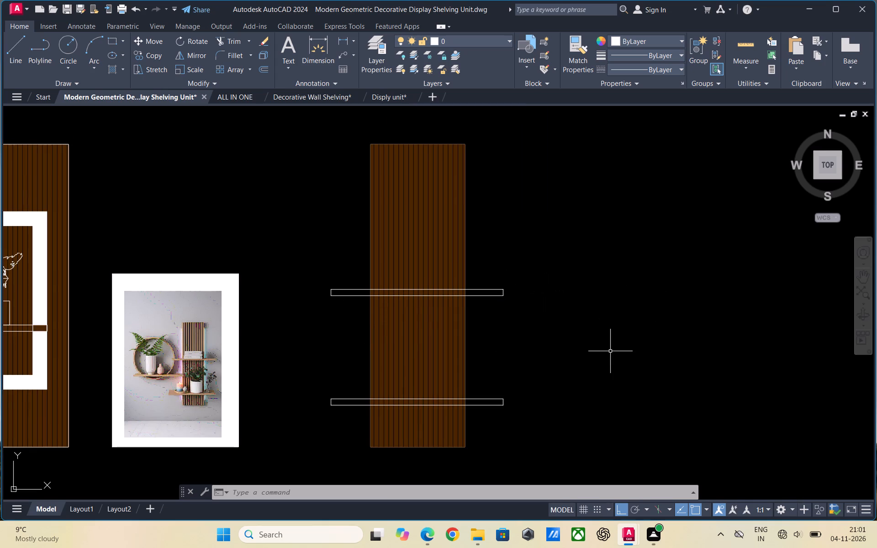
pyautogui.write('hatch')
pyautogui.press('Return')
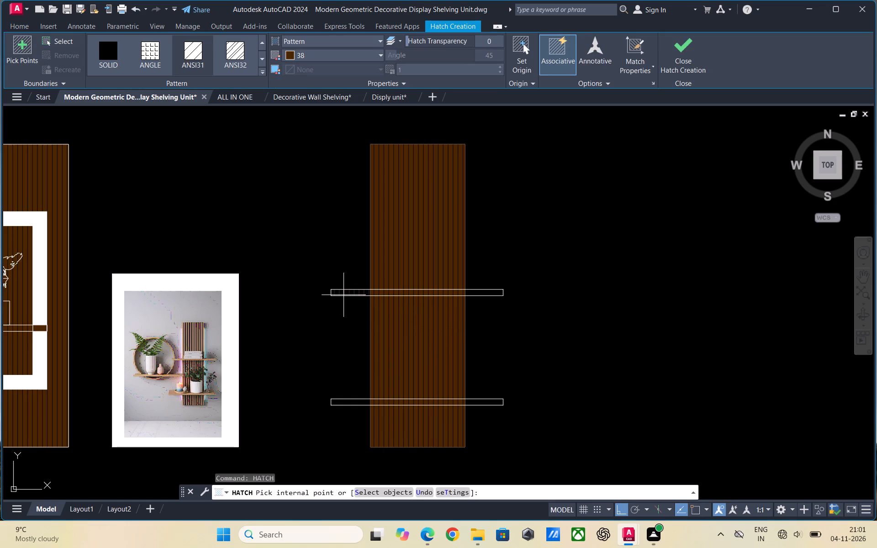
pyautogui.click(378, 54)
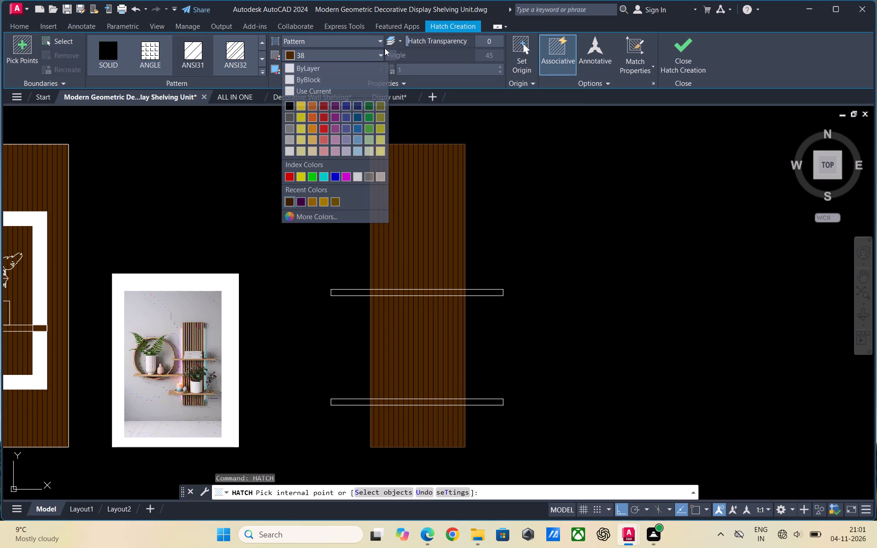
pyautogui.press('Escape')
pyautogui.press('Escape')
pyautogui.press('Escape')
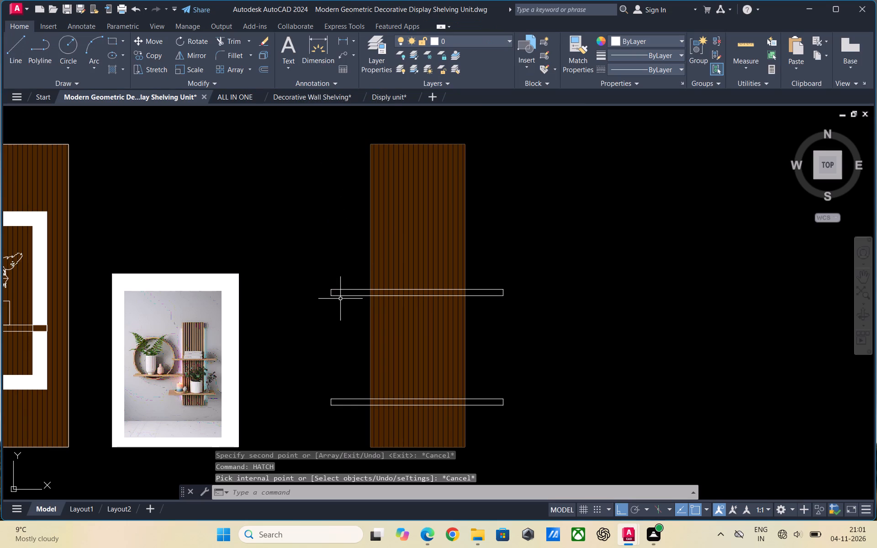
# Hatch the upper shelf's two overhanging ends and its middle stretch across the slatted panel with solid brown, colour 38.
pyautogui.write('hatch')
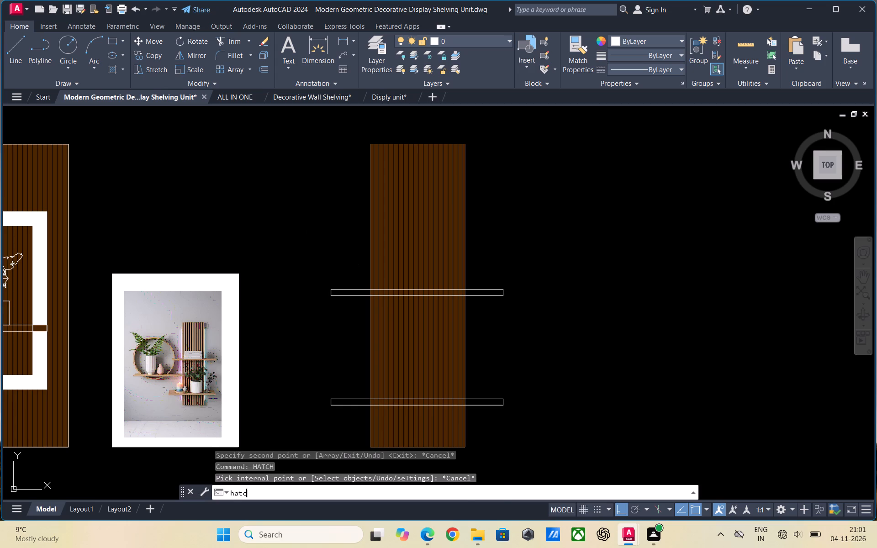
pyautogui.press('Return')
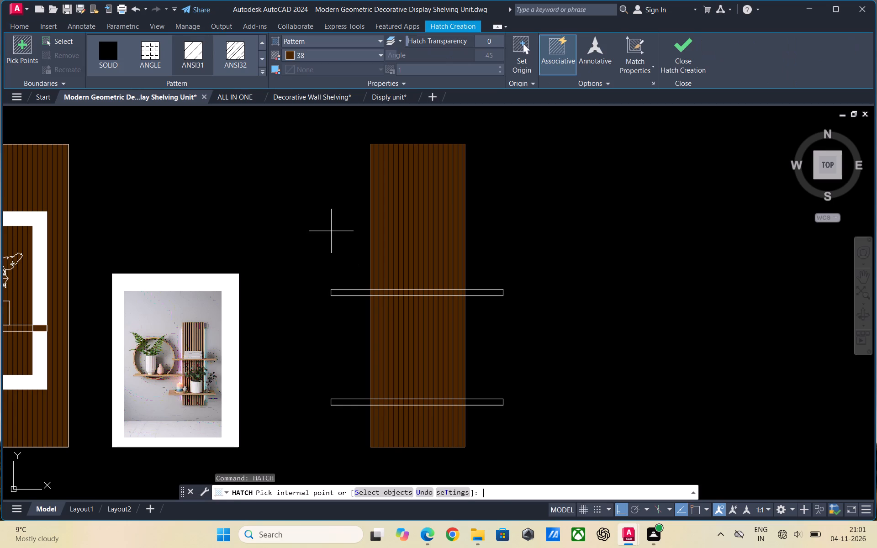
pyautogui.click(382, 56)
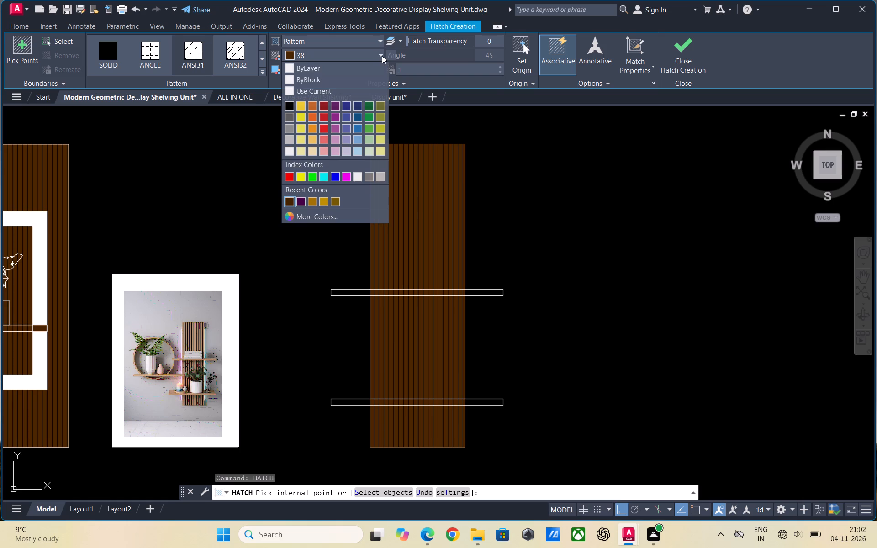
pyautogui.click(292, 202)
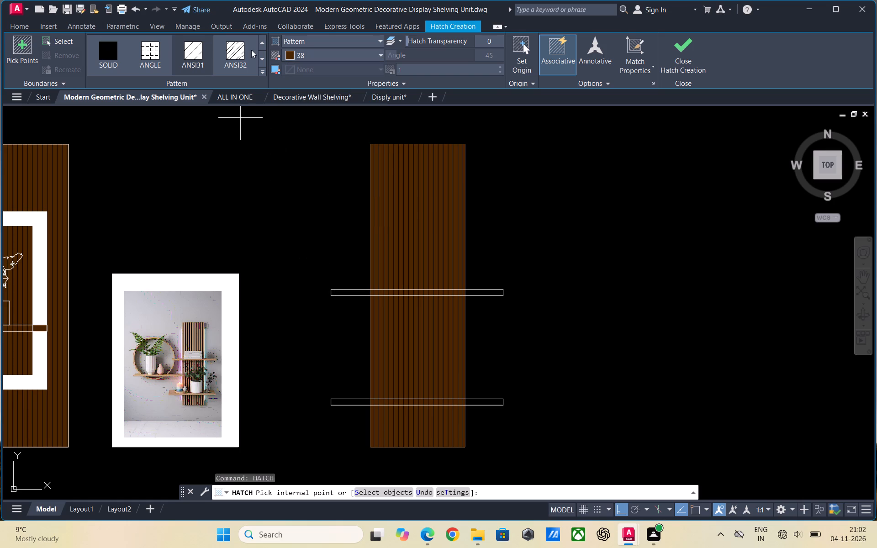
pyautogui.click(332, 41)
pyautogui.click(312, 56)
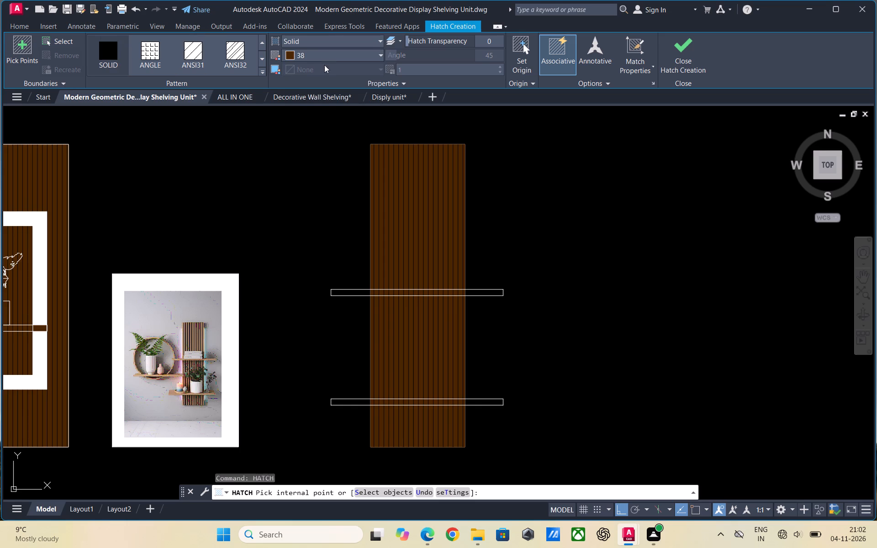
pyautogui.click(349, 294)
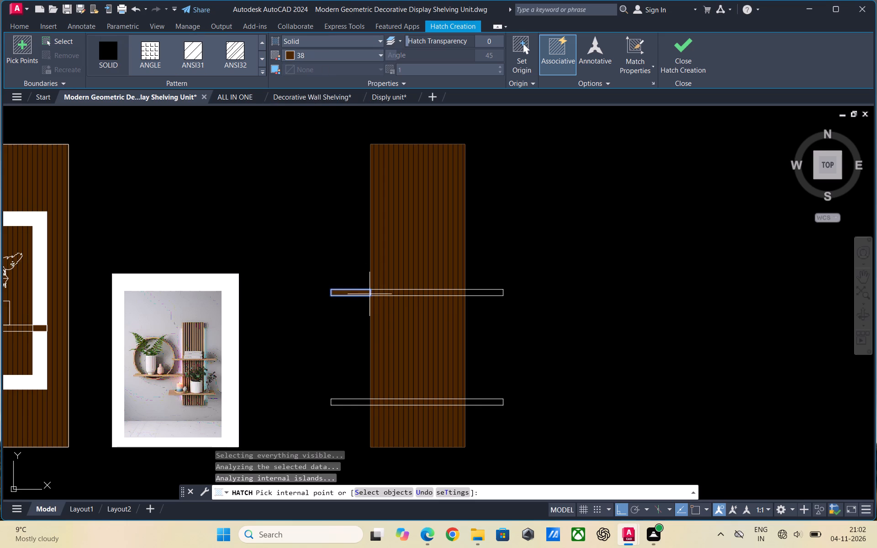
pyautogui.scroll(1, 521, 301)
pyautogui.click(459, 288)
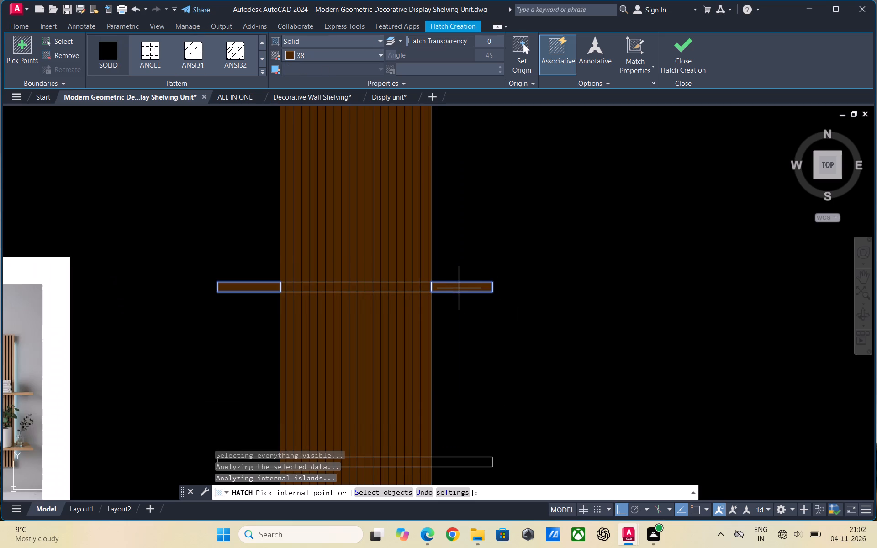
pyautogui.scroll(-1, 481, 336)
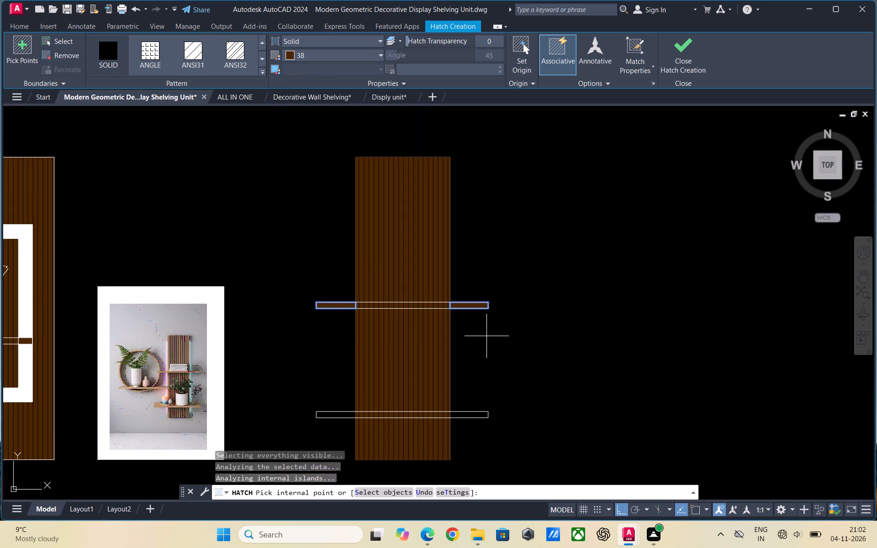
pyautogui.scroll(1, 461, 318)
pyautogui.click(407, 300)
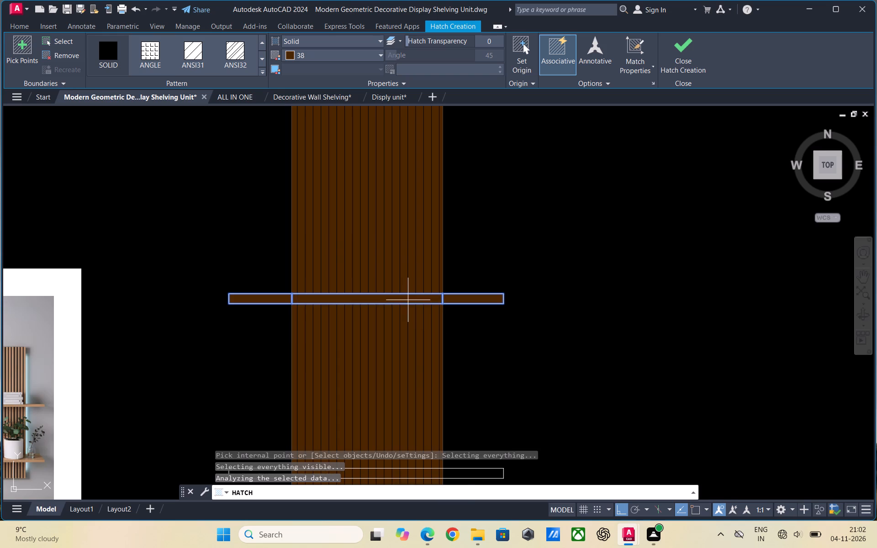
pyautogui.press('Escape')
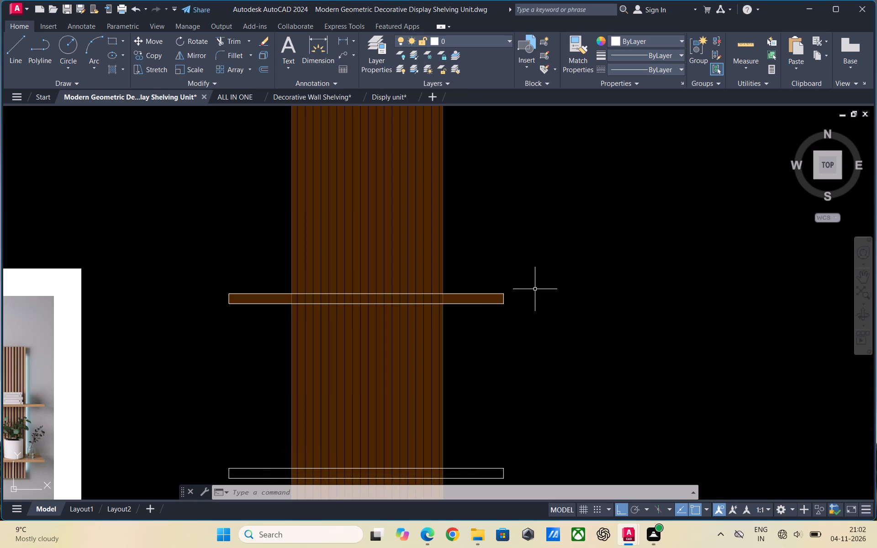
# Hatch the lower shelf's two overhanging ends beyond the slatted panel with the solid colour 38 fill.
pyautogui.scroll(-2, 500, 326)
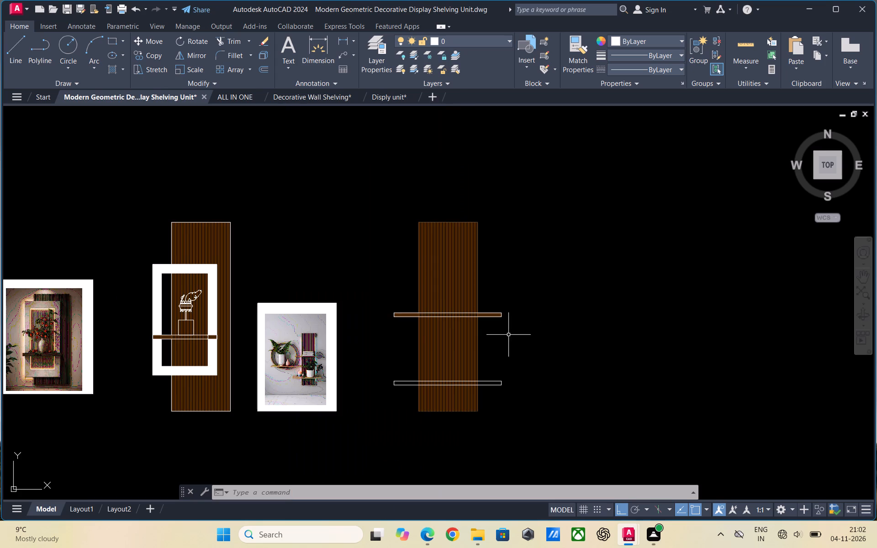
pyautogui.press('Escape')
pyautogui.write('hatch')
pyautogui.press('Return')
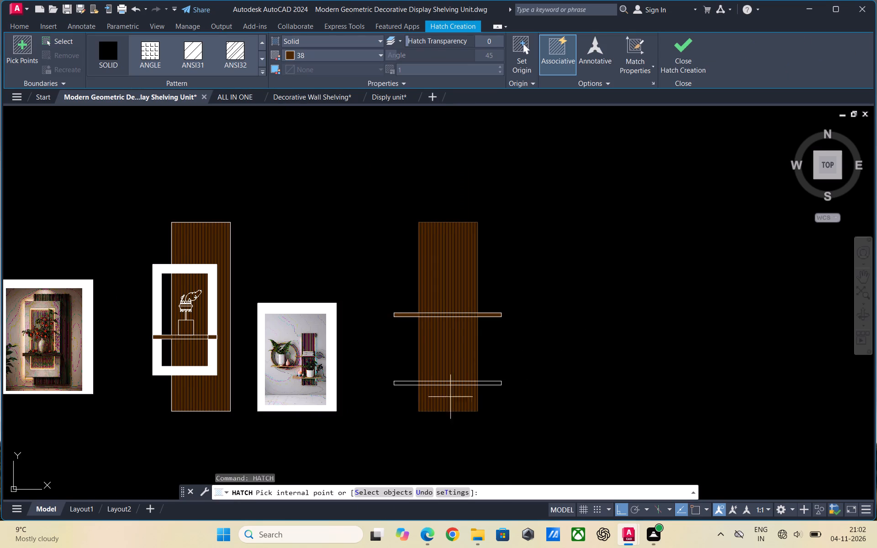
pyautogui.scroll(2, 419, 397)
pyautogui.click(375, 362)
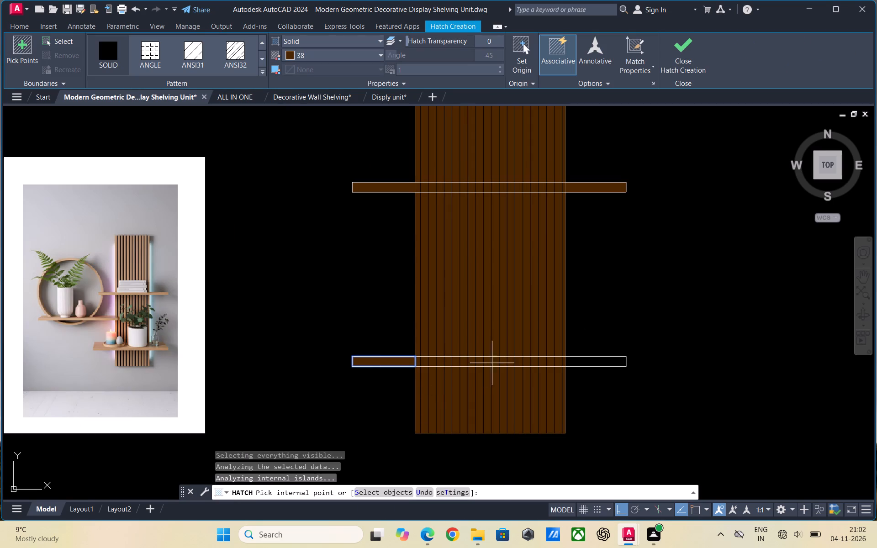
pyautogui.click(612, 360)
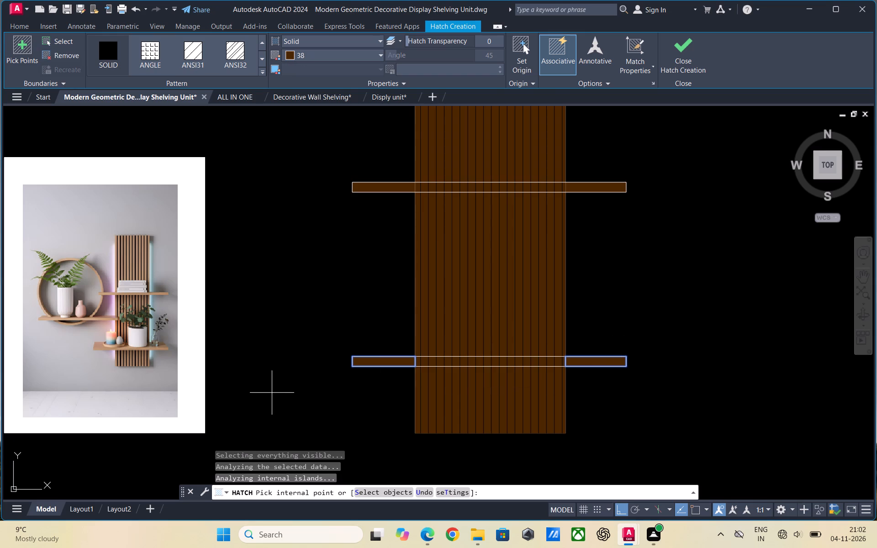
pyautogui.scroll(-1, 268, 393)
pyautogui.press('Escape')
# Bring the upper shelf's outline and fill to the front of the draw order, over the panel slats.
pyautogui.click(507, 296)
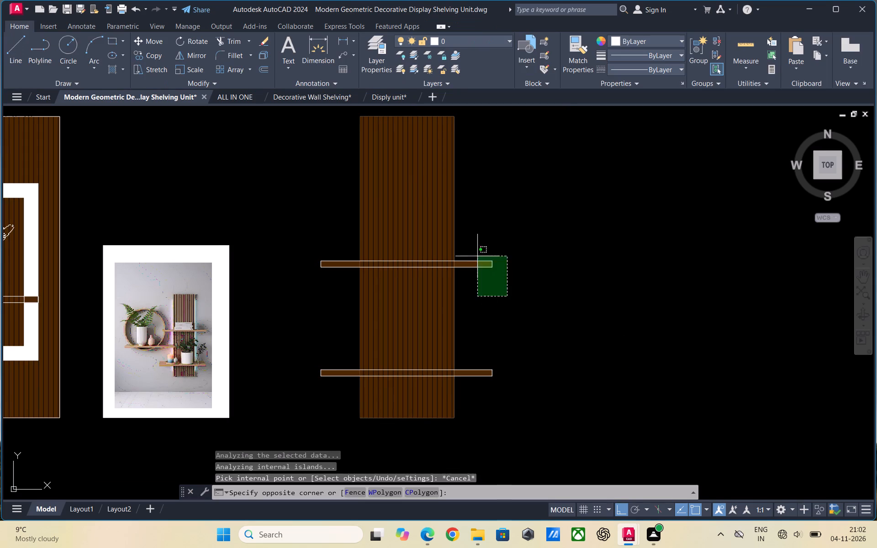
pyautogui.click(471, 245)
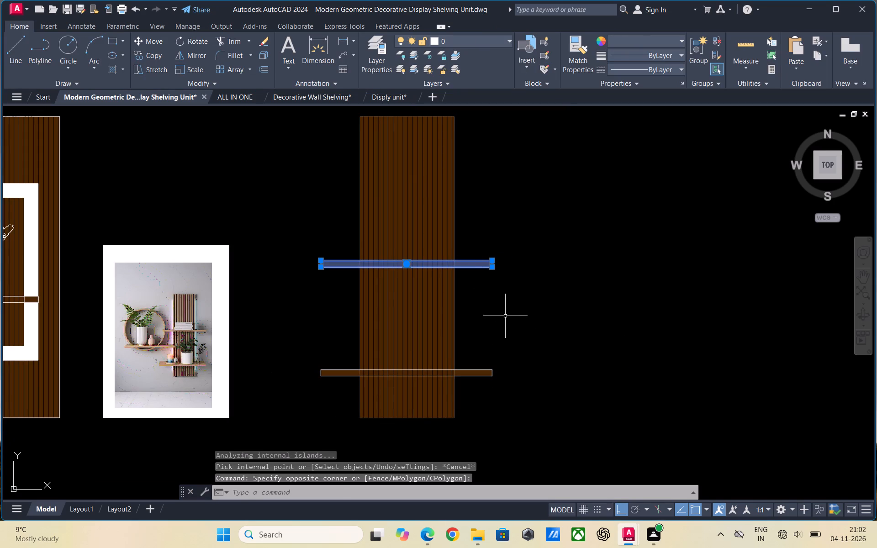
pyautogui.rightClick(474, 292)
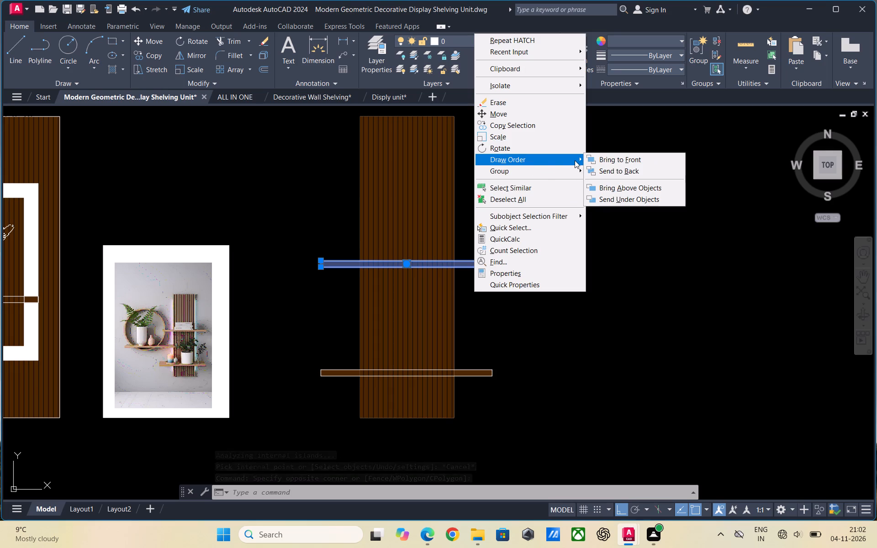
pyautogui.click(613, 162)
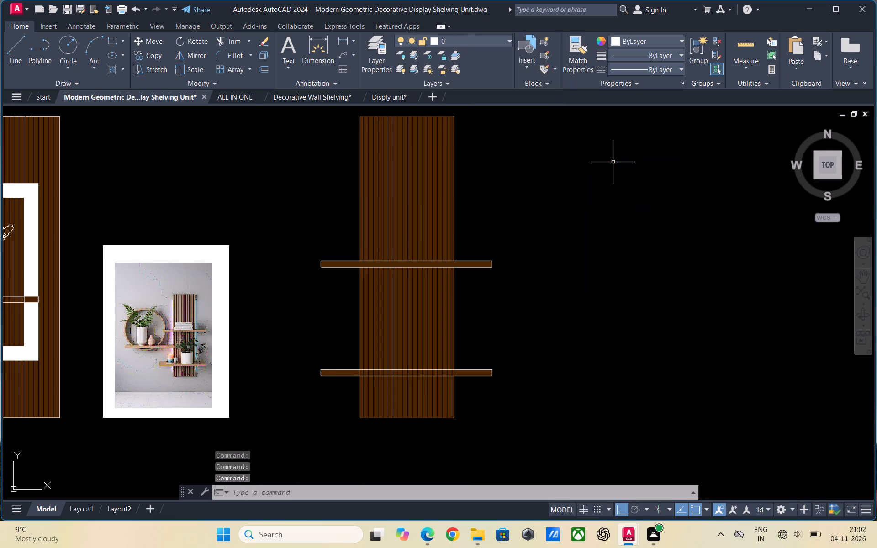
pyautogui.press('Escape')
# Bring the lower shelf's outline and end fills to the front of the draw order.
pyautogui.click(507, 406)
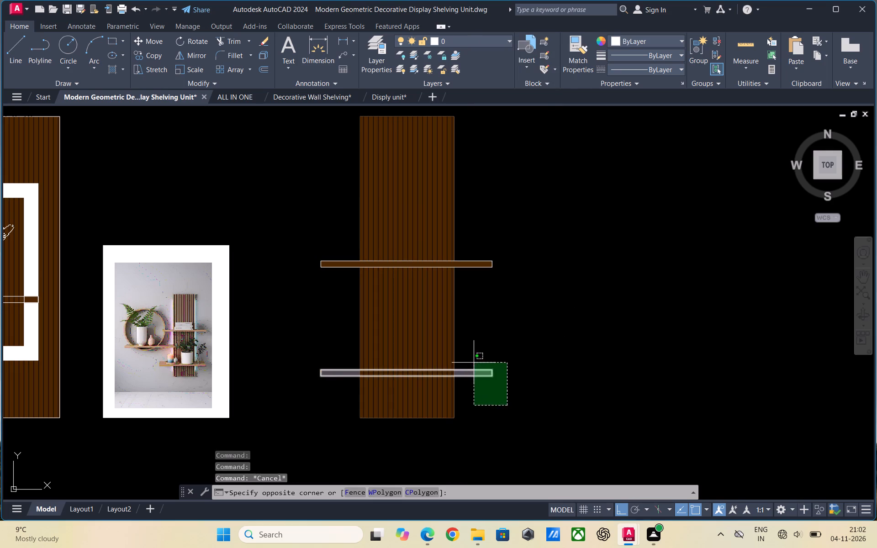
pyautogui.click(474, 363)
pyautogui.rightClick(477, 358)
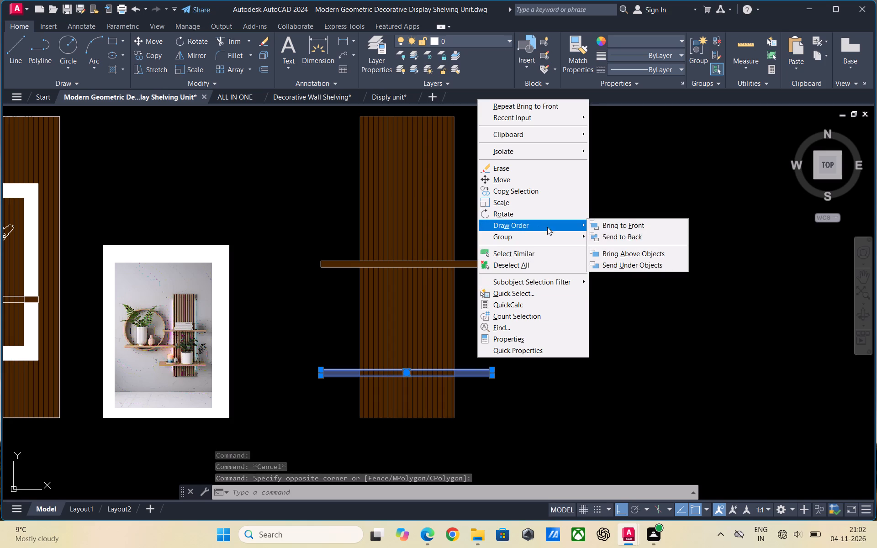
pyautogui.click(618, 228)
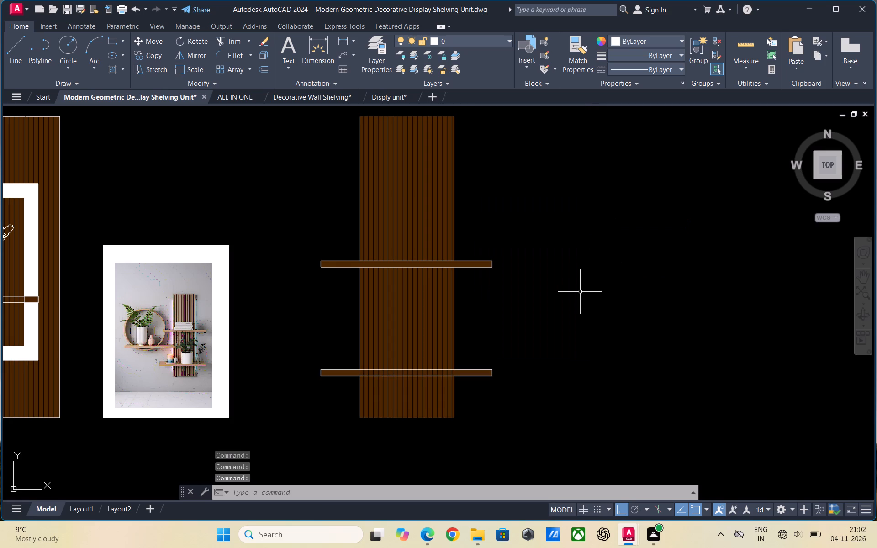
# Hatch the lower shelf's middle stretch across the slatted panel with solid colour 38.
pyautogui.scroll(1, 421, 379)
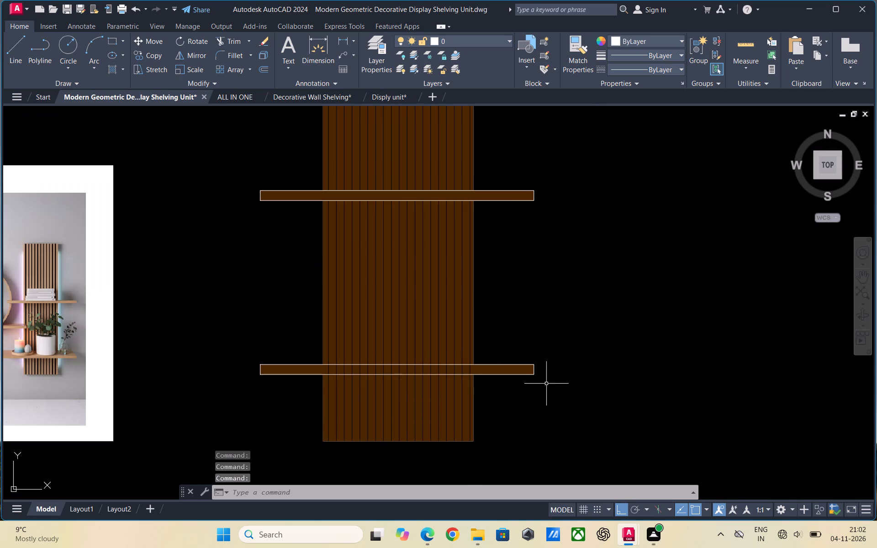
pyautogui.press('Escape')
pyautogui.write('hat')
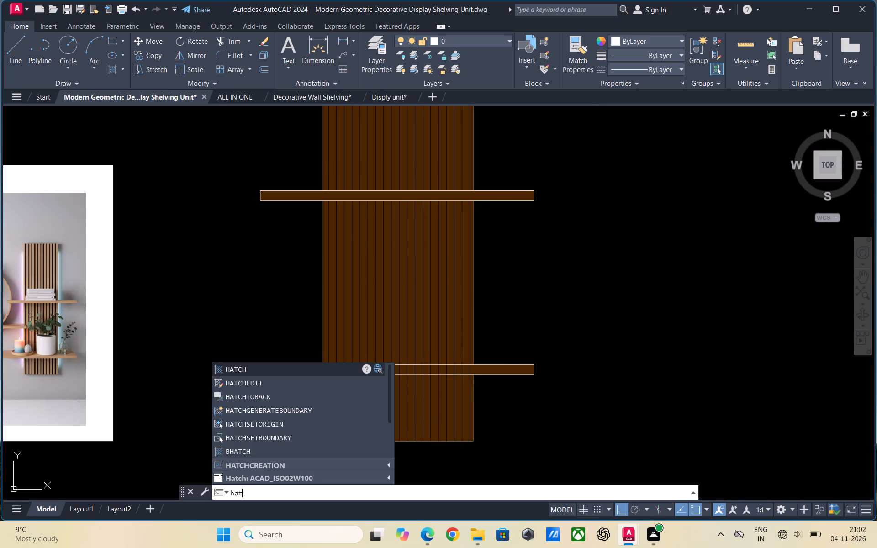
pyautogui.press('Escape')
pyautogui.press('Escape')
pyautogui.write('hatch')
pyautogui.press('Return')
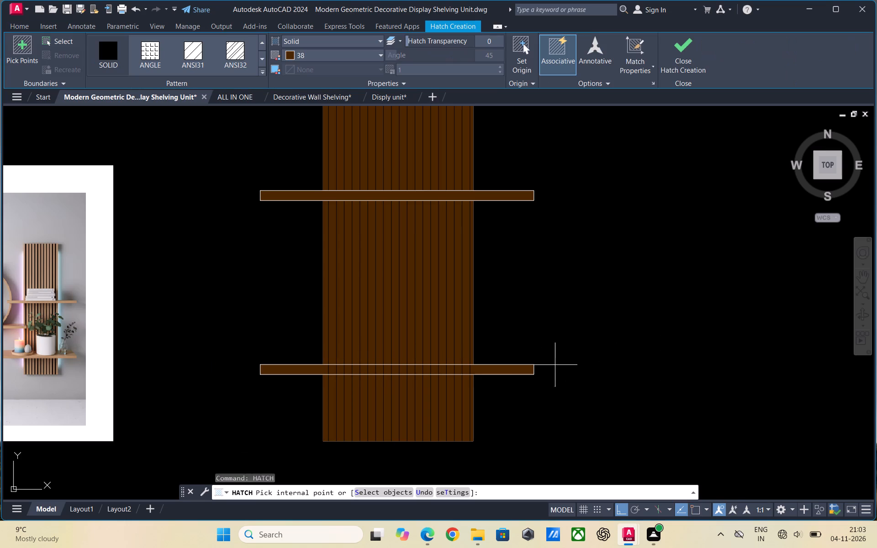
pyautogui.scroll(2, 351, 400)
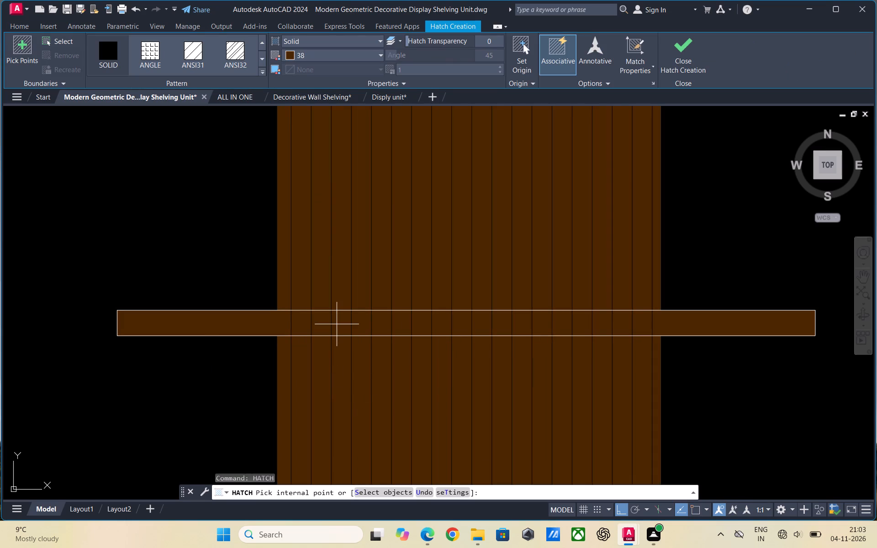
pyautogui.scroll(-2, 165, 332)
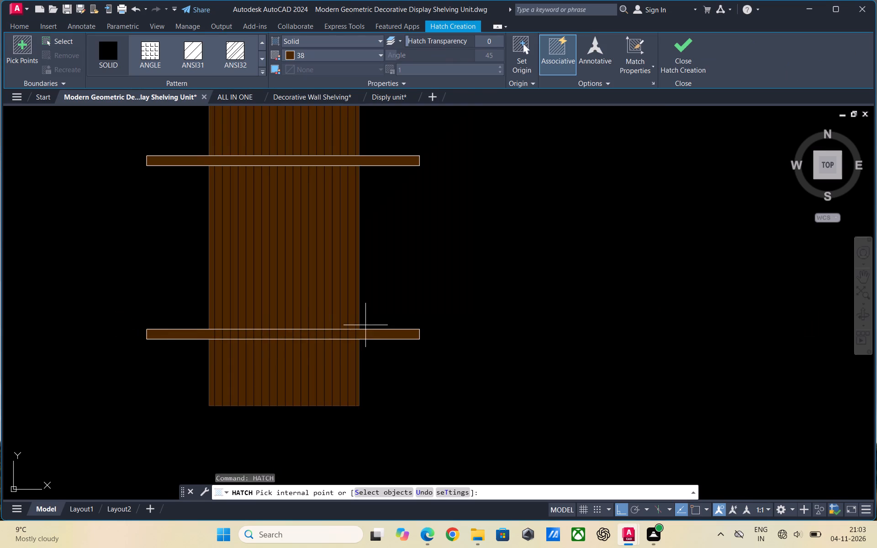
pyautogui.scroll(2, 335, 341)
pyautogui.click(355, 328)
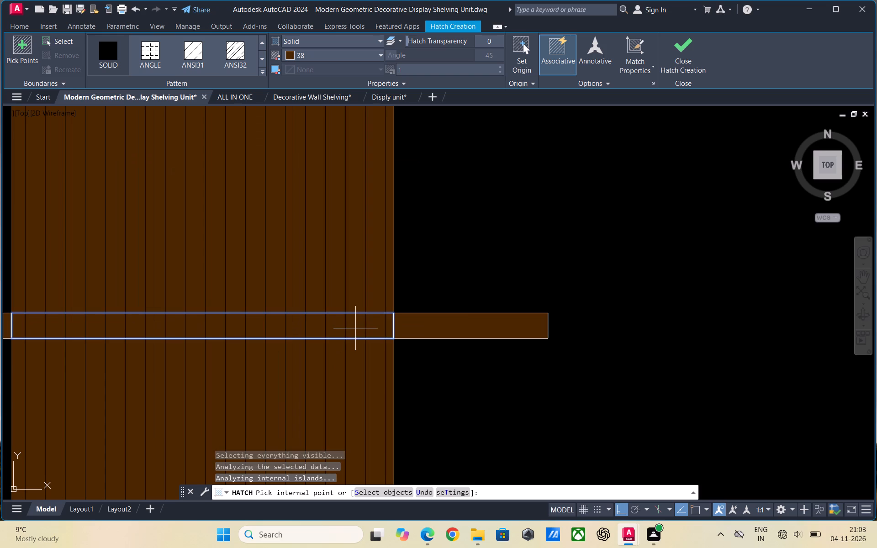
pyautogui.press('Escape')
pyautogui.scroll(-1, 366, 353)
pyautogui.scroll(-2, 424, 382)
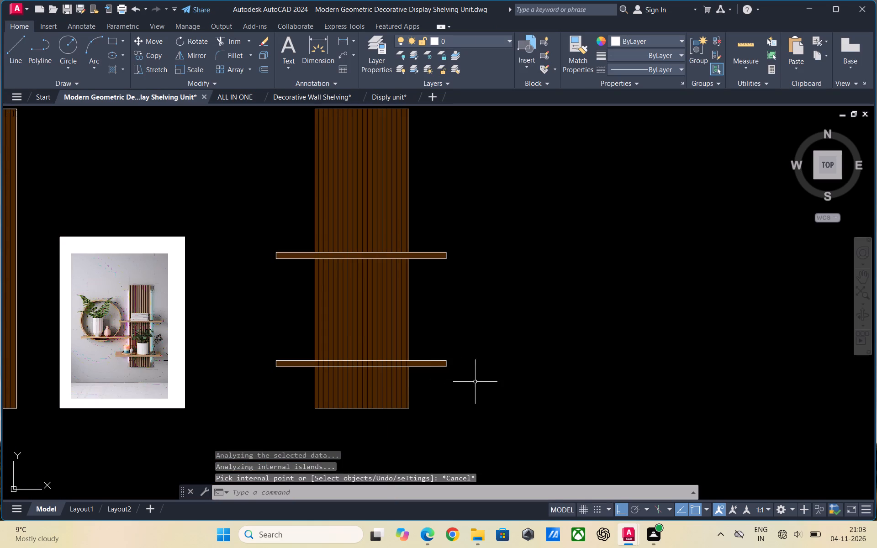
pyautogui.press('Escape')
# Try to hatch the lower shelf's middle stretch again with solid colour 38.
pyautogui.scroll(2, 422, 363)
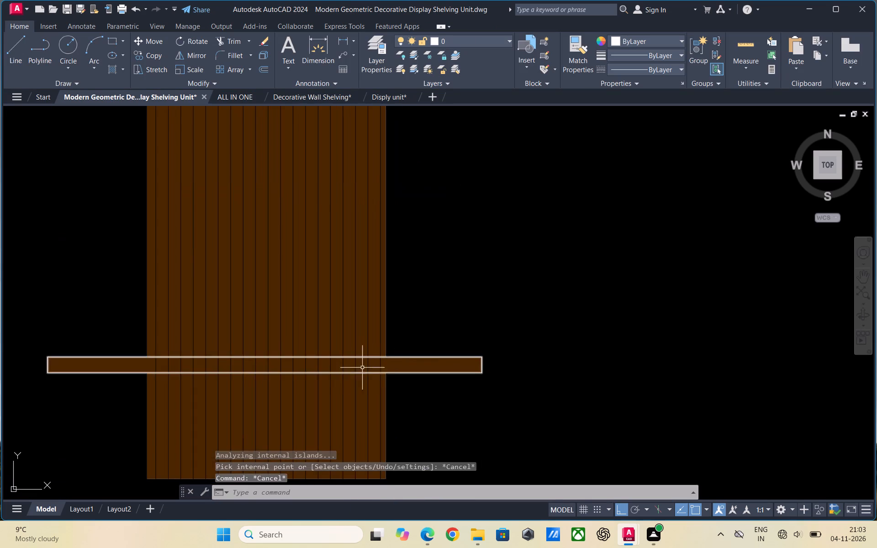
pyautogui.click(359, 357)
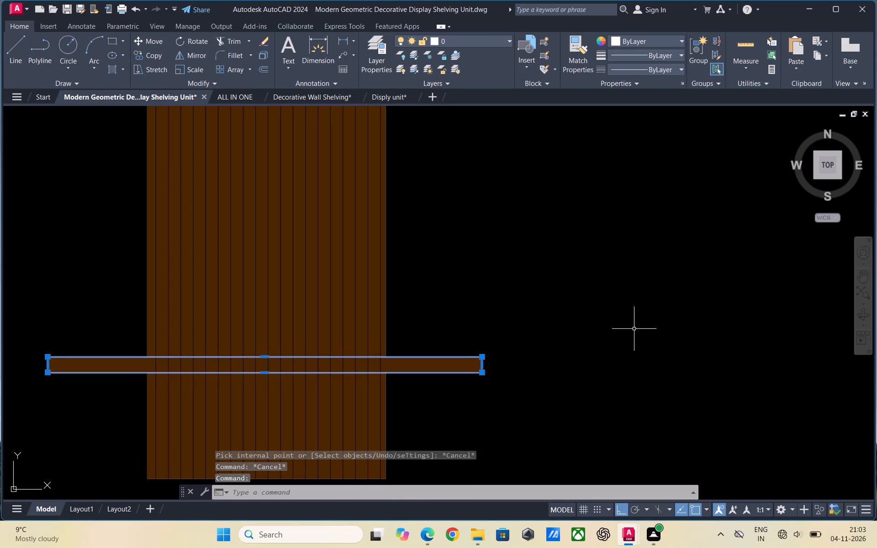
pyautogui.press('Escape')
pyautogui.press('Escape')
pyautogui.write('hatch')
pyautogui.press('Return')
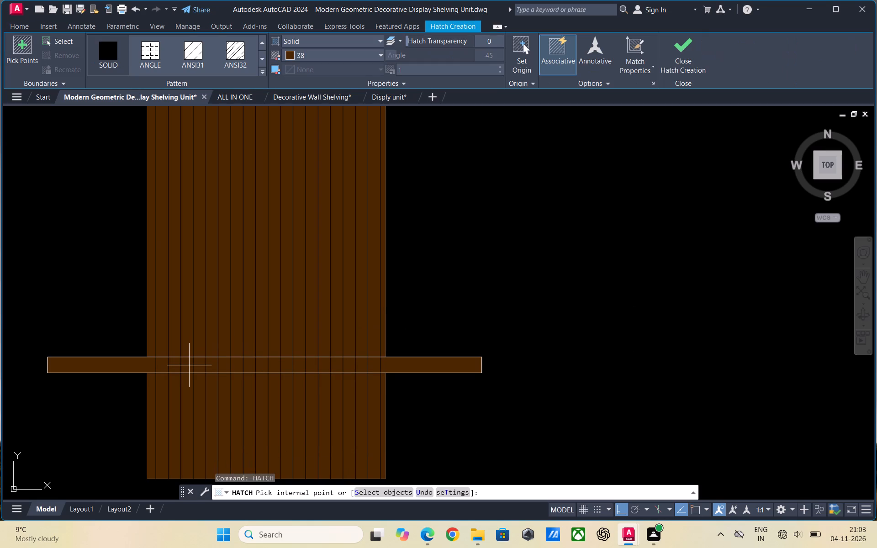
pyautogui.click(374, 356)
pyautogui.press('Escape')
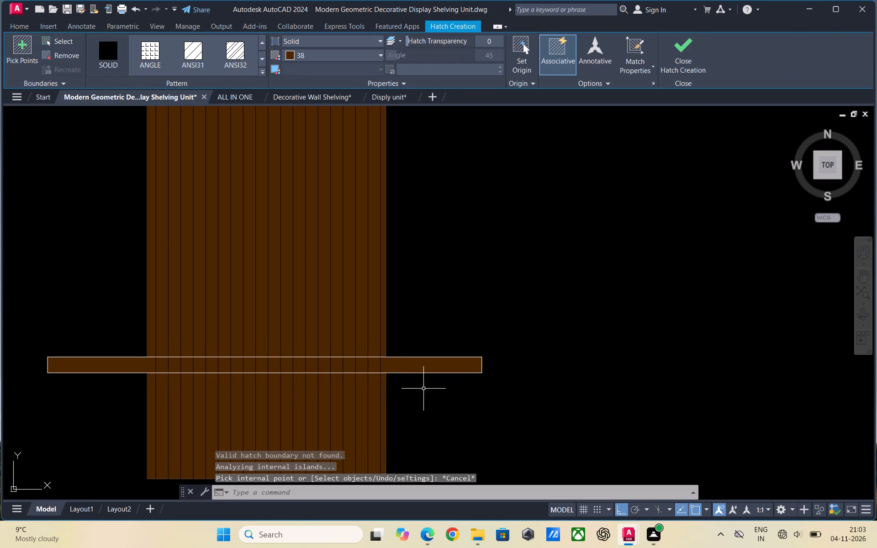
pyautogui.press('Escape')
# Save the drawing.
pyautogui.scroll(-1, 437, 375)
pyautogui.scroll(1, 502, 409)
pyautogui.scroll(-2, 500, 407)
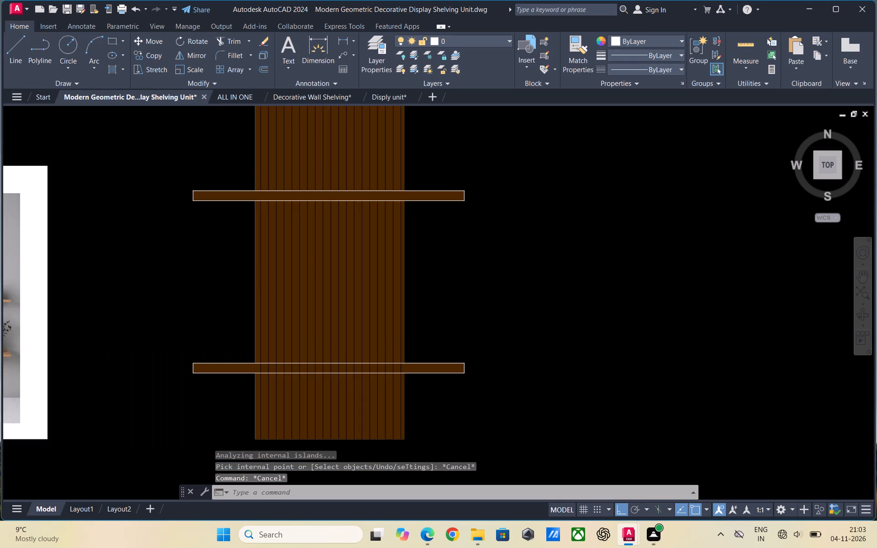
pyautogui.scroll(-2, 500, 407)
pyautogui.hotkey('ctrl', 's')
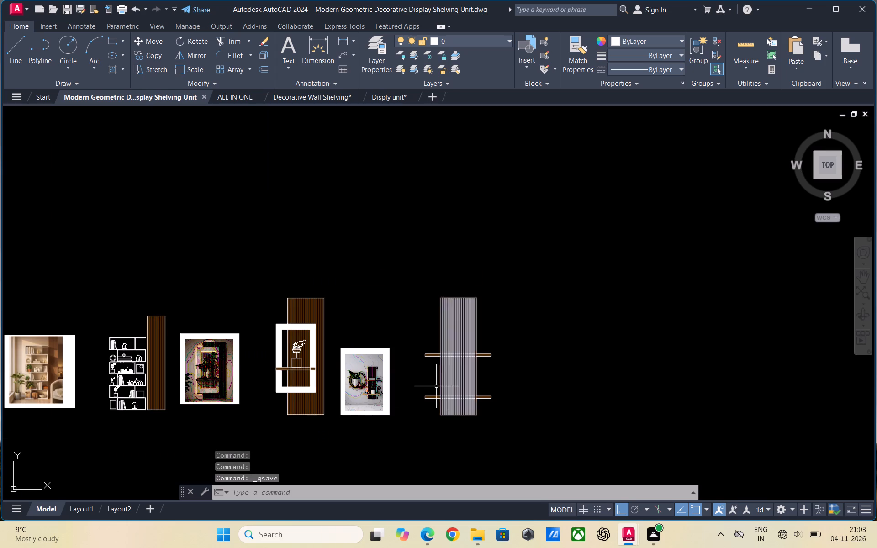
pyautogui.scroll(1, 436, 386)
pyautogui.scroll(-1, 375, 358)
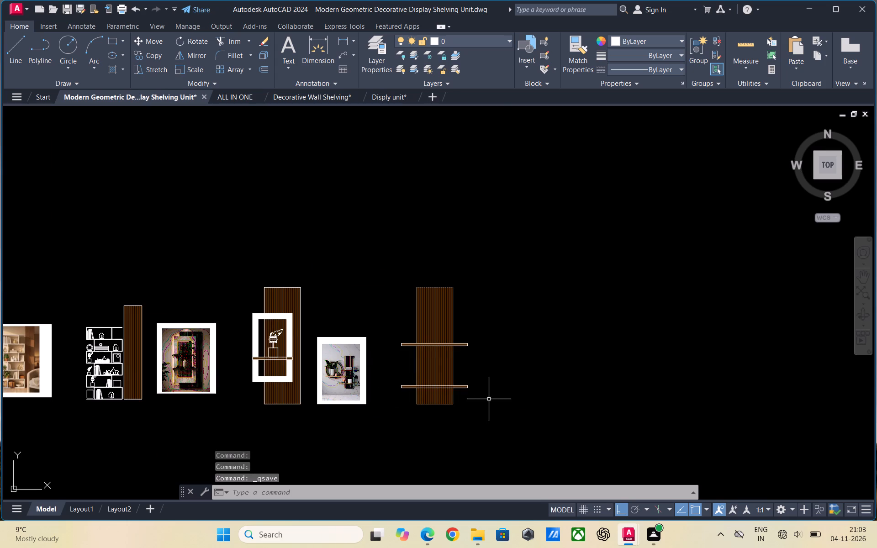
# Save the drawing.
pyautogui.scroll(1, 490, 399)
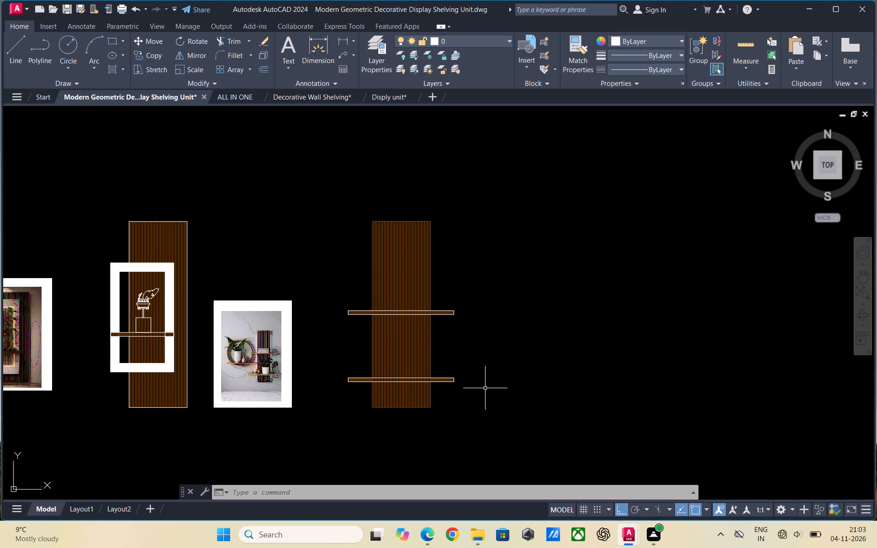
pyautogui.hotkey('ctrl', 's')
pyautogui.scroll(2, 457, 401)
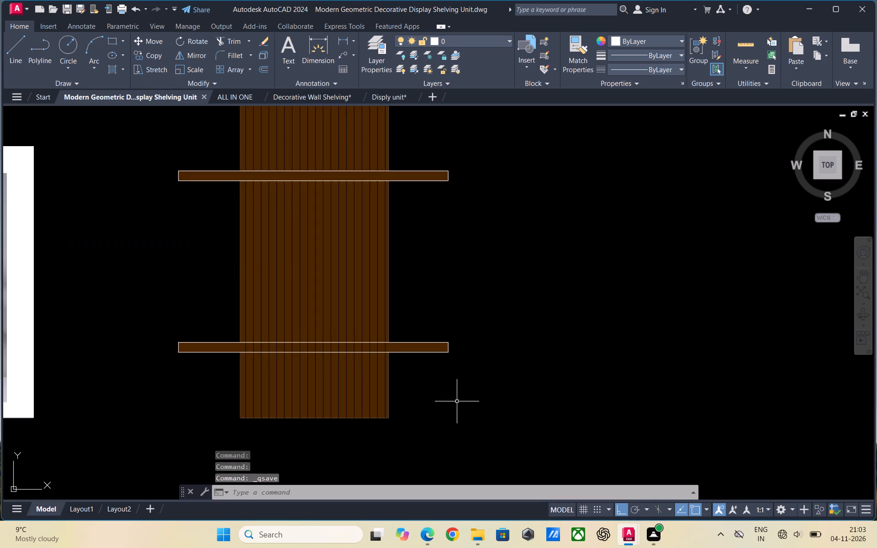
pyautogui.scroll(-1, 457, 401)
pyautogui.scroll(1, 454, 394)
pyautogui.scroll(1, 292, 350)
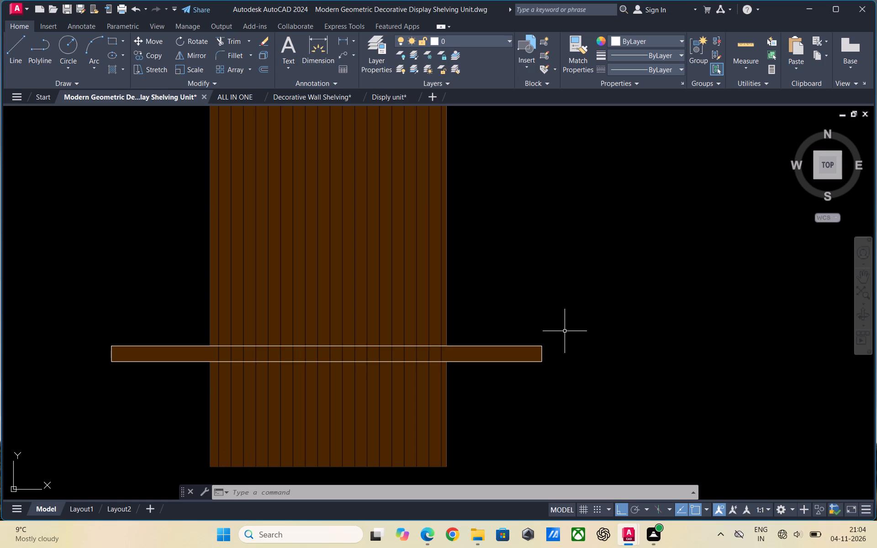
pyautogui.scroll(-1, 567, 330)
pyautogui.scroll(1, 548, 368)
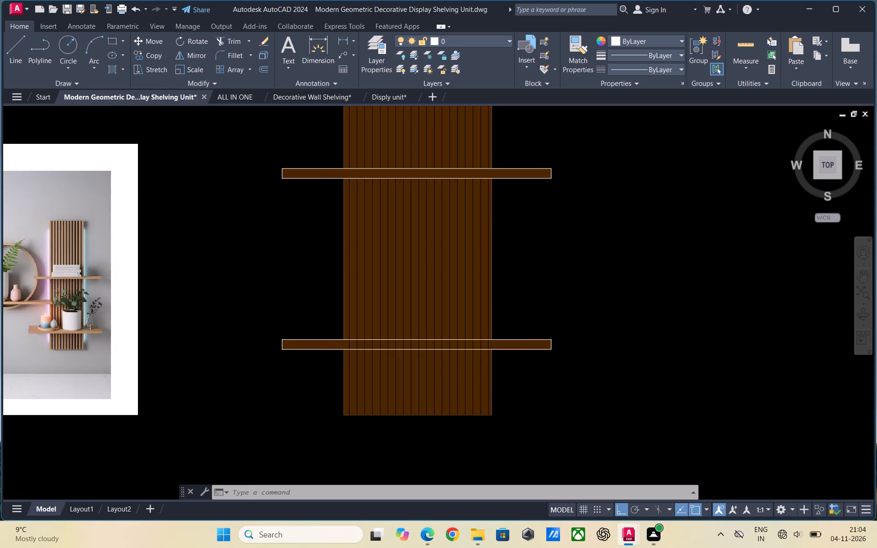
pyautogui.hotkey('ctrl', 's')
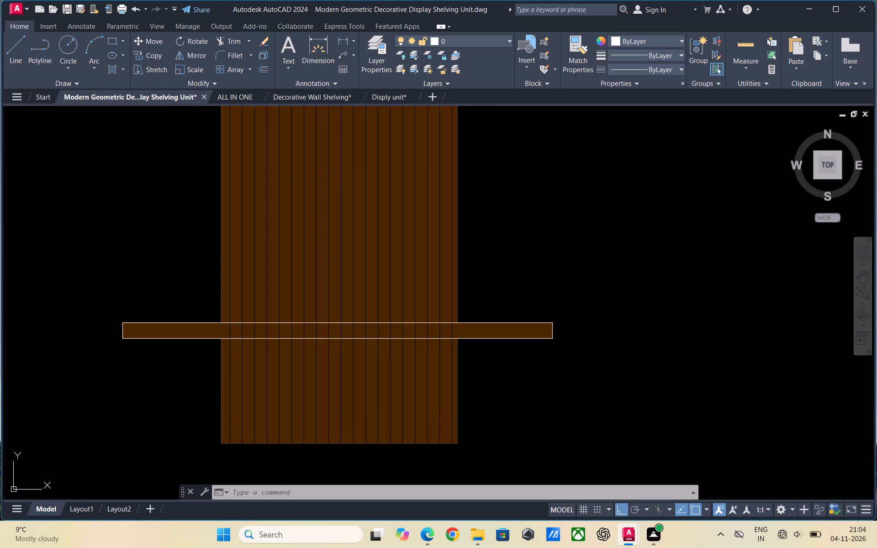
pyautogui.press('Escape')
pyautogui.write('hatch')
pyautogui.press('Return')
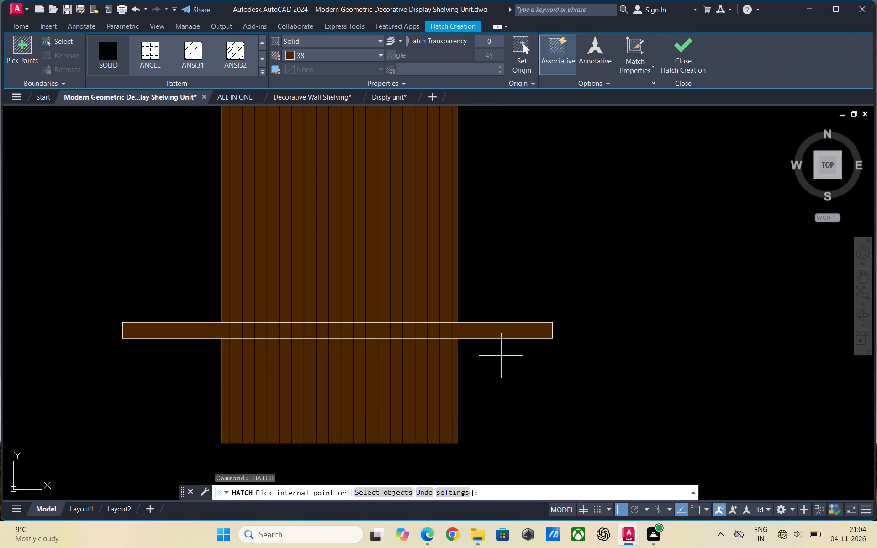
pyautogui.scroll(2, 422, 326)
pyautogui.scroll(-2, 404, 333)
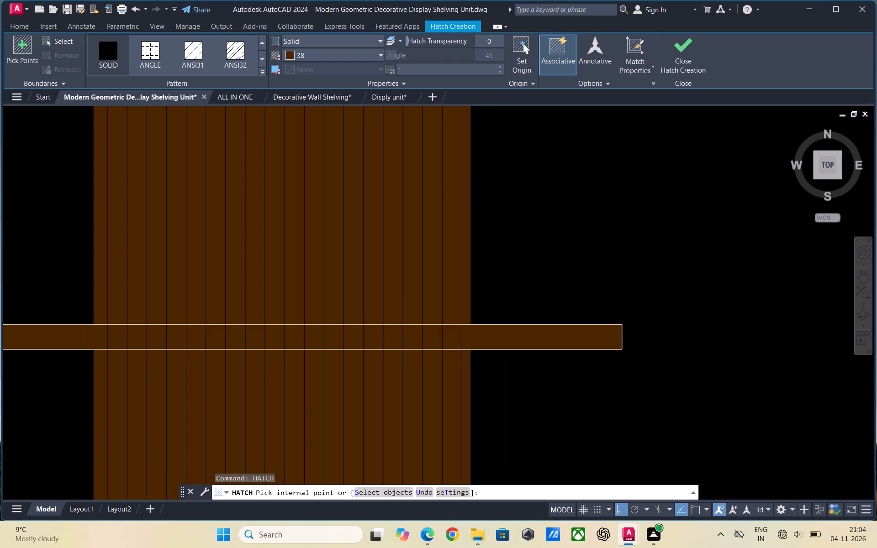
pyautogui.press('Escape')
# Save the drawing.
pyautogui.hotkey('ctrl', 's')
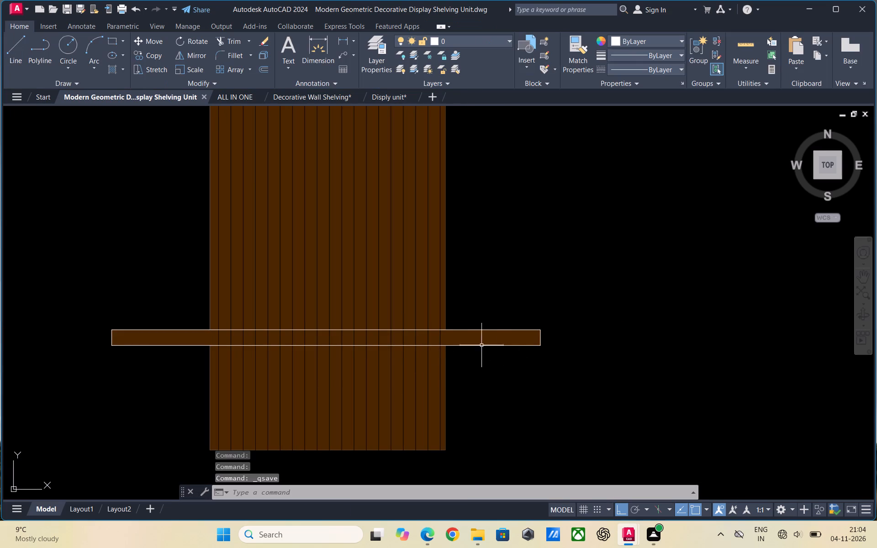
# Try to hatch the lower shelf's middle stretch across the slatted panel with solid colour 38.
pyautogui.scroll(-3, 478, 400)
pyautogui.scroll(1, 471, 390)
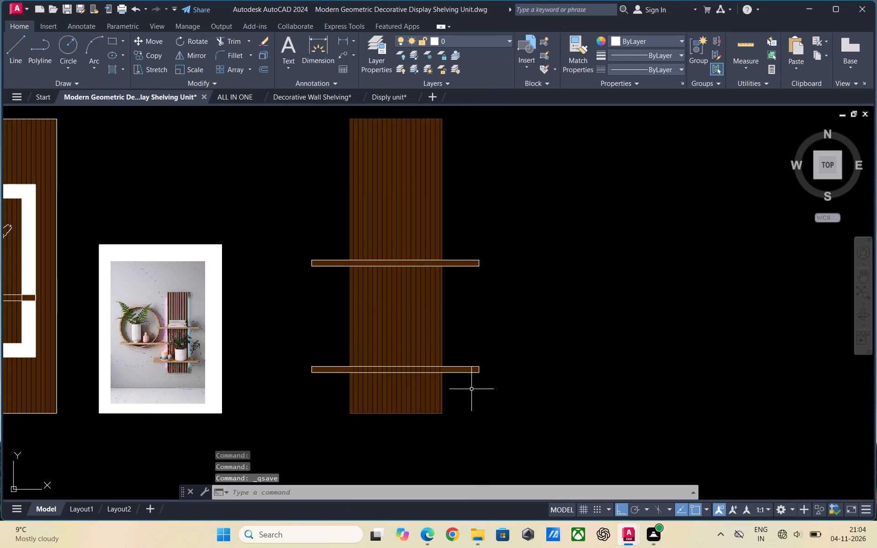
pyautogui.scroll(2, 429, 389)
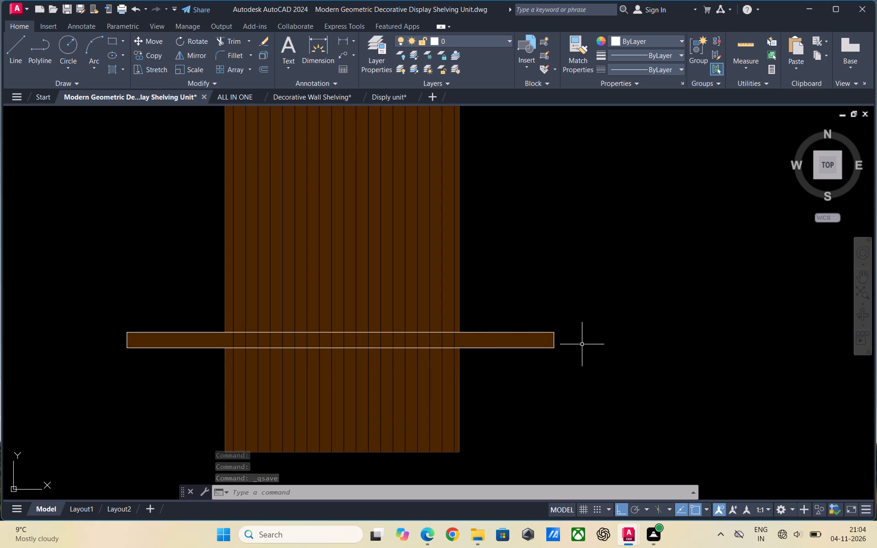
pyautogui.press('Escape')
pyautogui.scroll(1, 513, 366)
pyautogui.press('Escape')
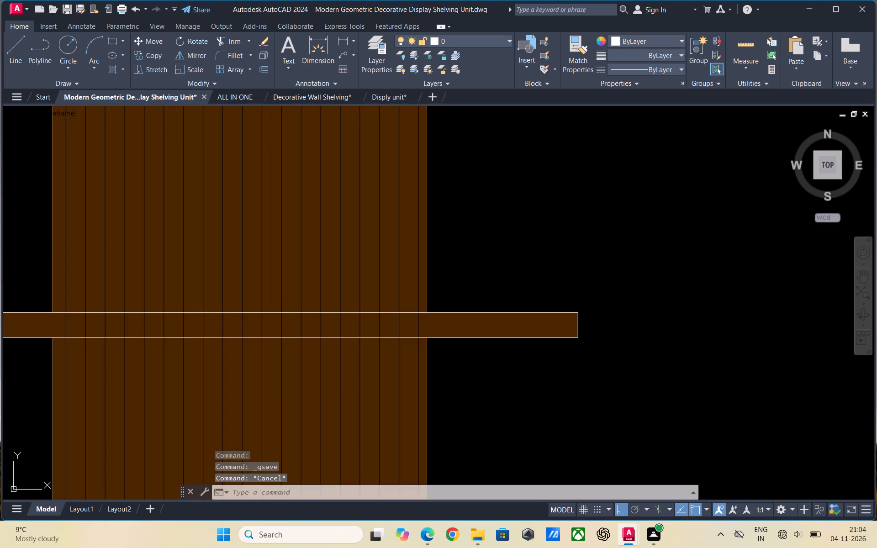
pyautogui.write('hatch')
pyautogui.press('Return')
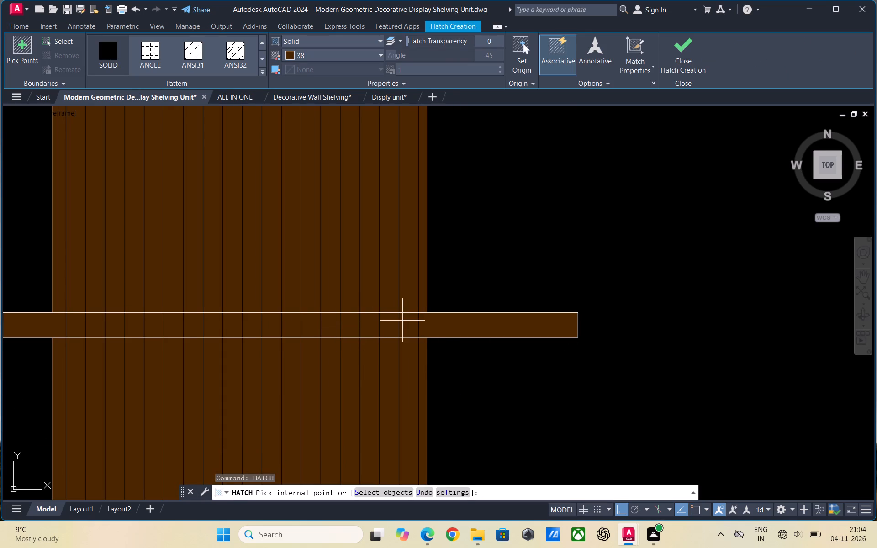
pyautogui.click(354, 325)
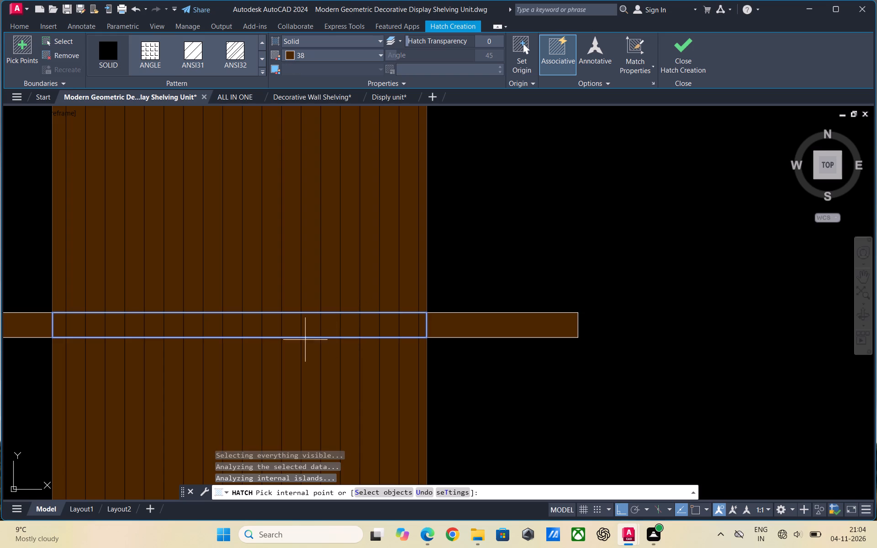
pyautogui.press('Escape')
# Save the drawing.
pyautogui.scroll(-2, 538, 376)
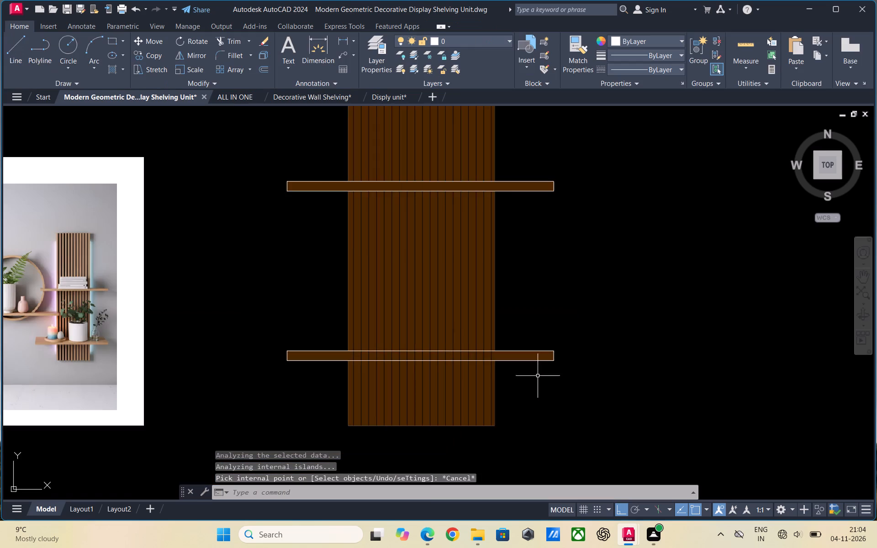
pyautogui.scroll(-1, 174, 361)
pyautogui.scroll(1, 282, 383)
pyautogui.scroll(-1, 221, 370)
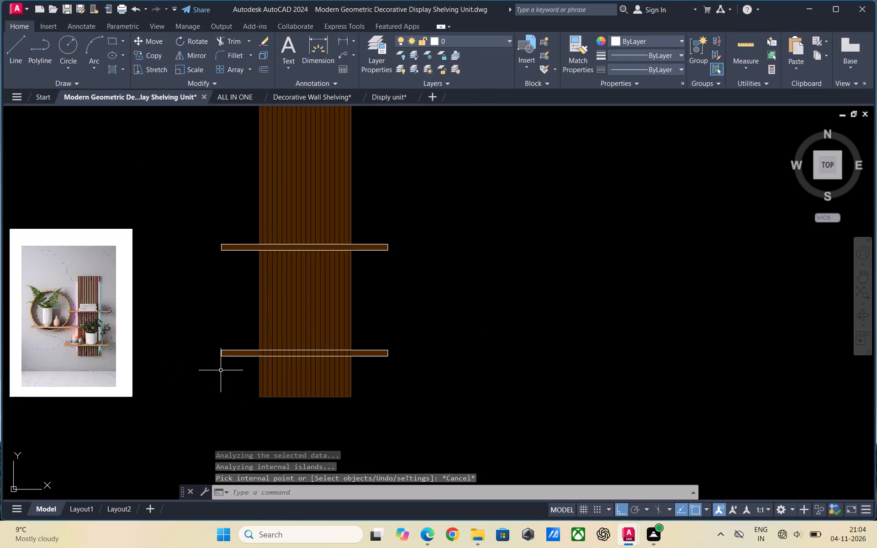
pyautogui.hotkey('ctrl', 's')
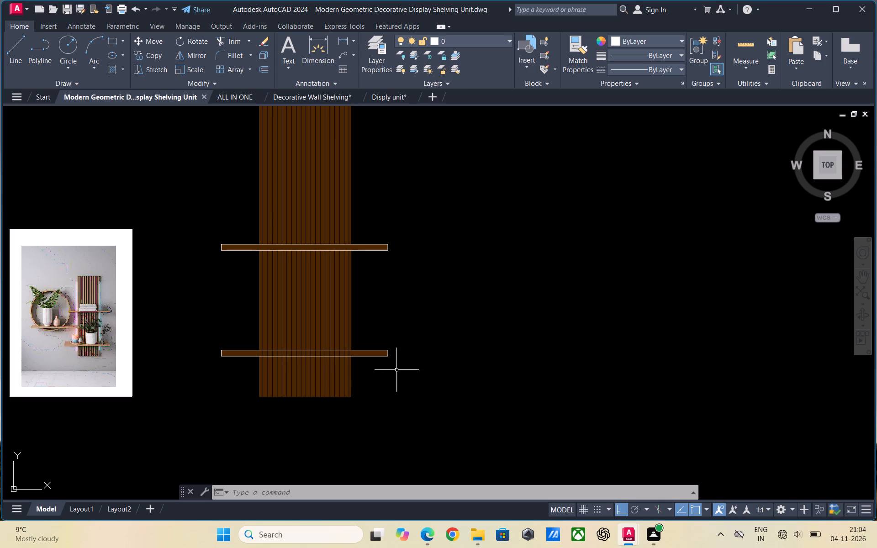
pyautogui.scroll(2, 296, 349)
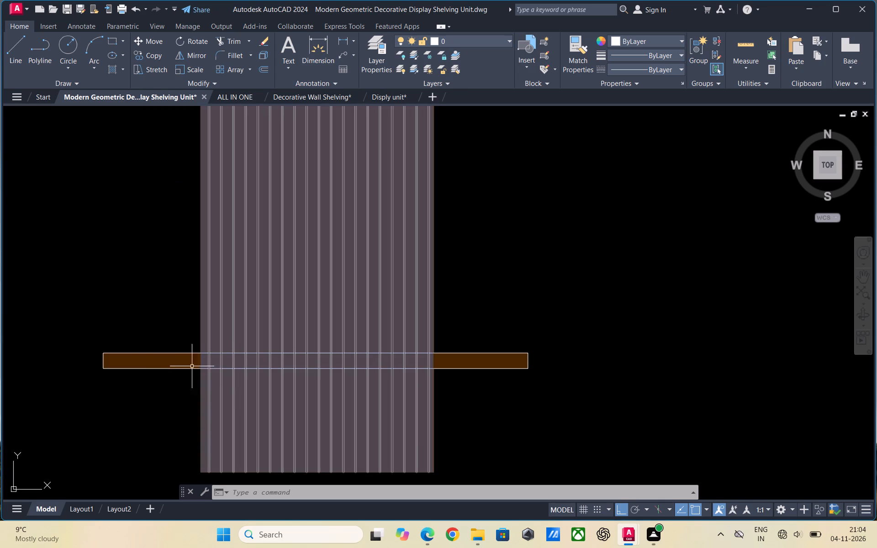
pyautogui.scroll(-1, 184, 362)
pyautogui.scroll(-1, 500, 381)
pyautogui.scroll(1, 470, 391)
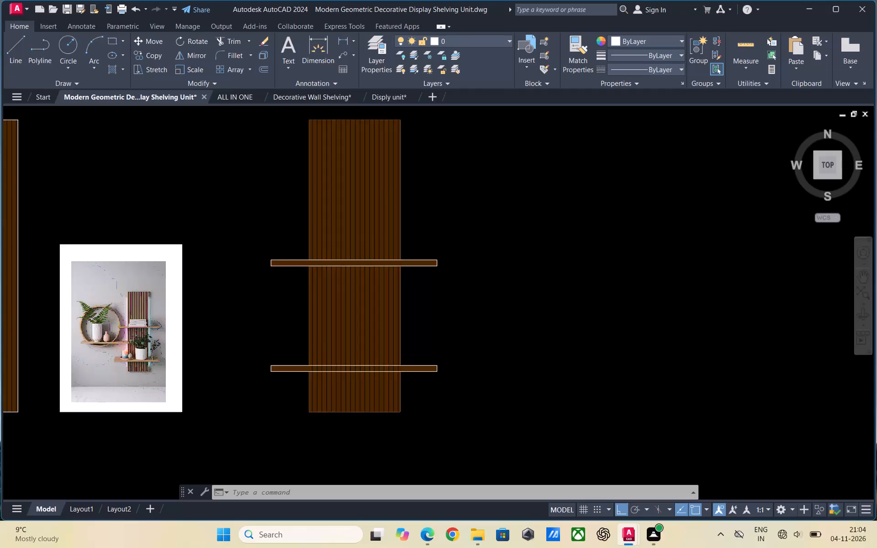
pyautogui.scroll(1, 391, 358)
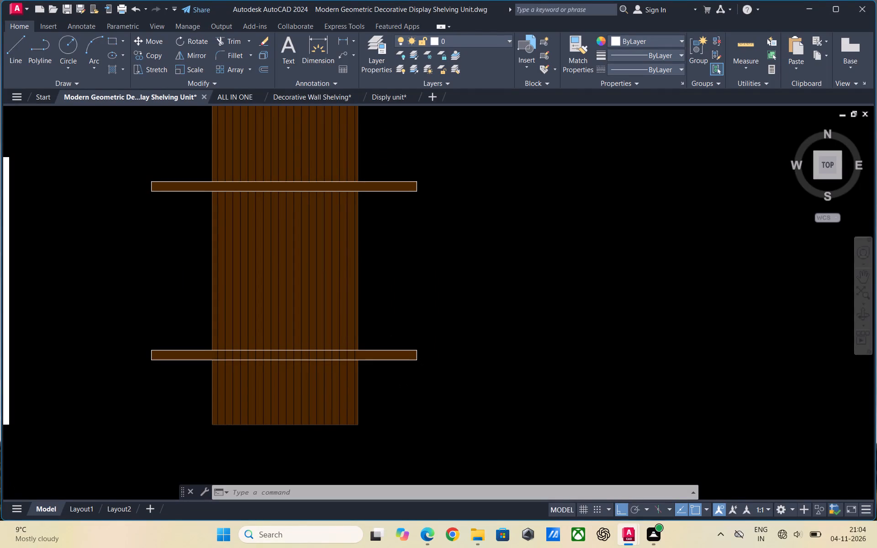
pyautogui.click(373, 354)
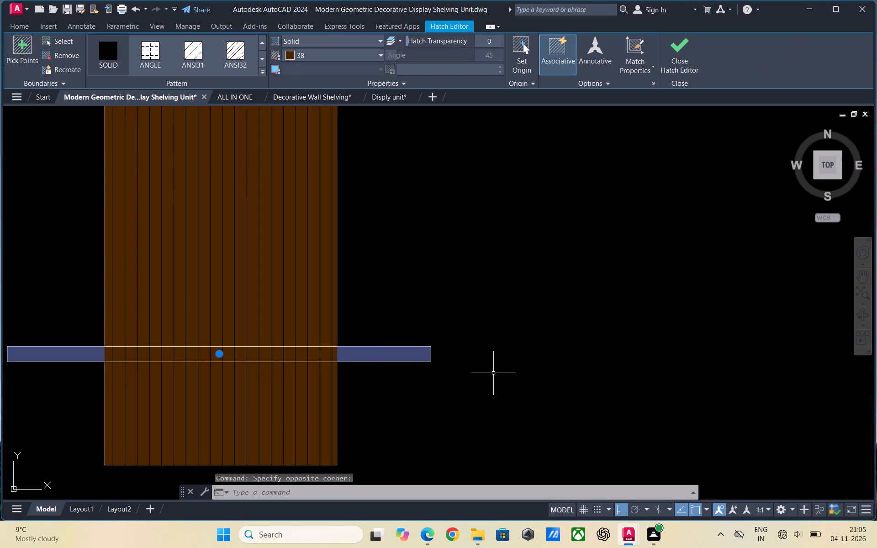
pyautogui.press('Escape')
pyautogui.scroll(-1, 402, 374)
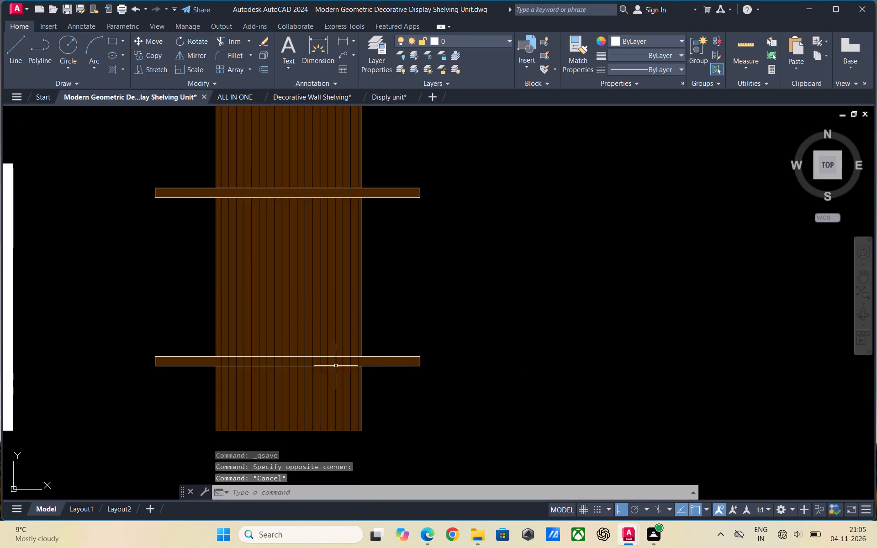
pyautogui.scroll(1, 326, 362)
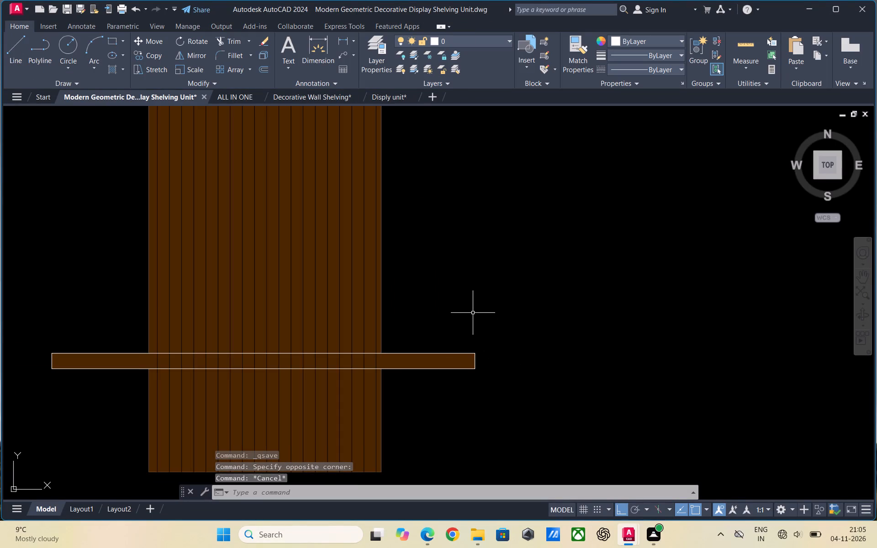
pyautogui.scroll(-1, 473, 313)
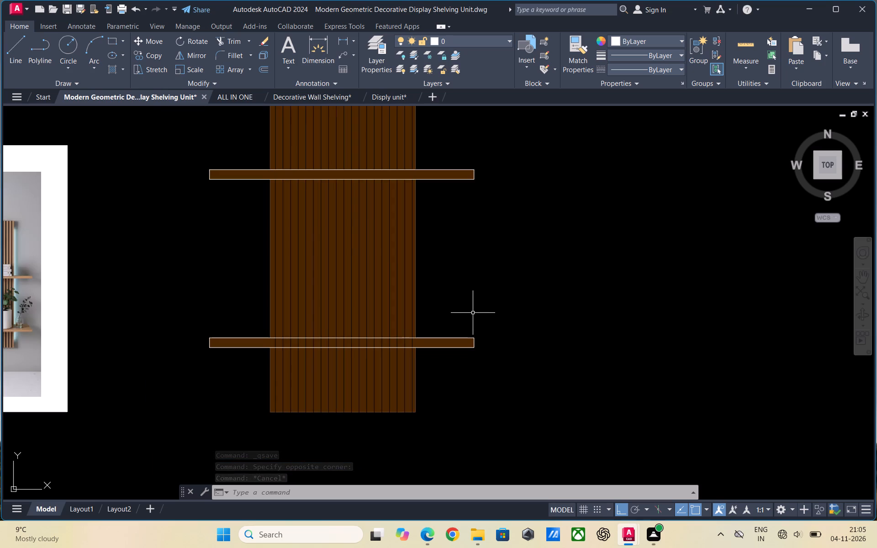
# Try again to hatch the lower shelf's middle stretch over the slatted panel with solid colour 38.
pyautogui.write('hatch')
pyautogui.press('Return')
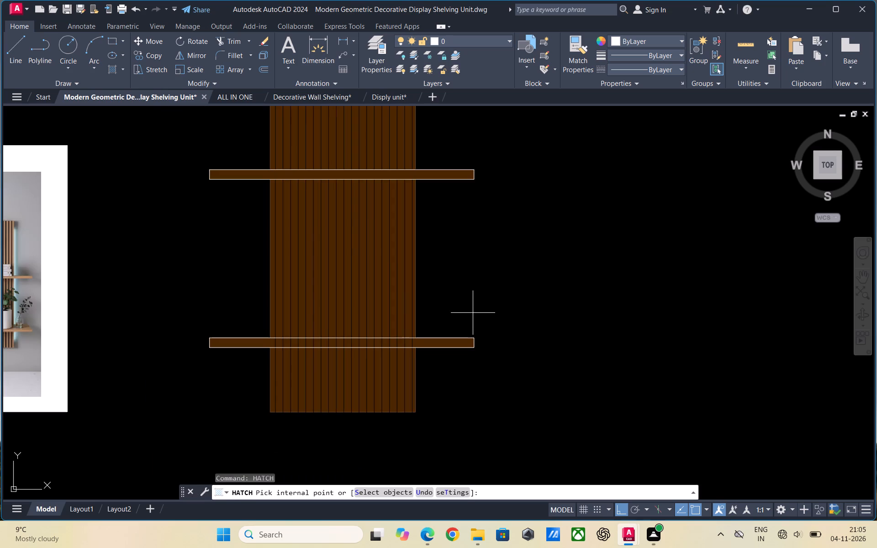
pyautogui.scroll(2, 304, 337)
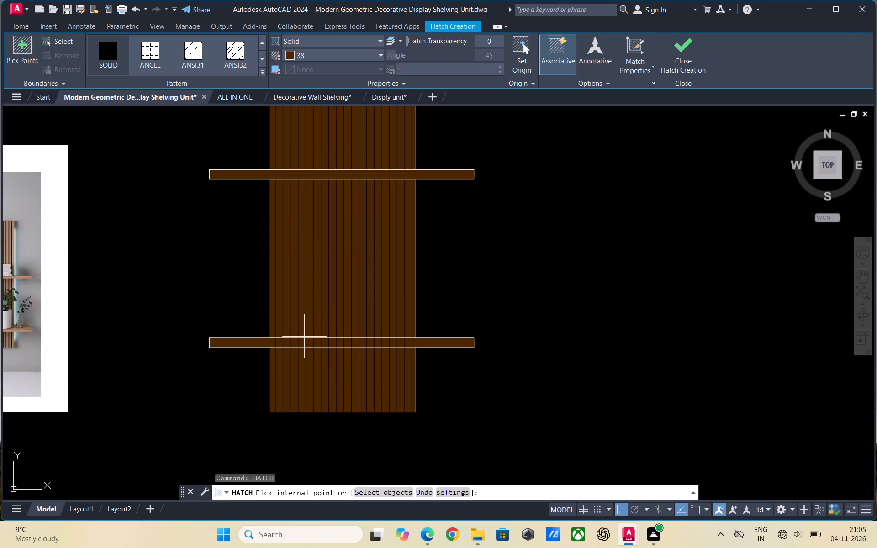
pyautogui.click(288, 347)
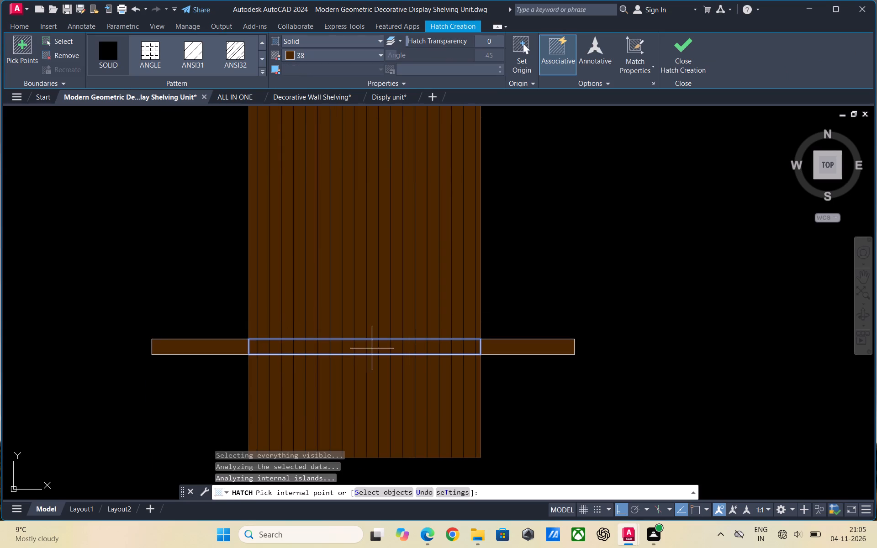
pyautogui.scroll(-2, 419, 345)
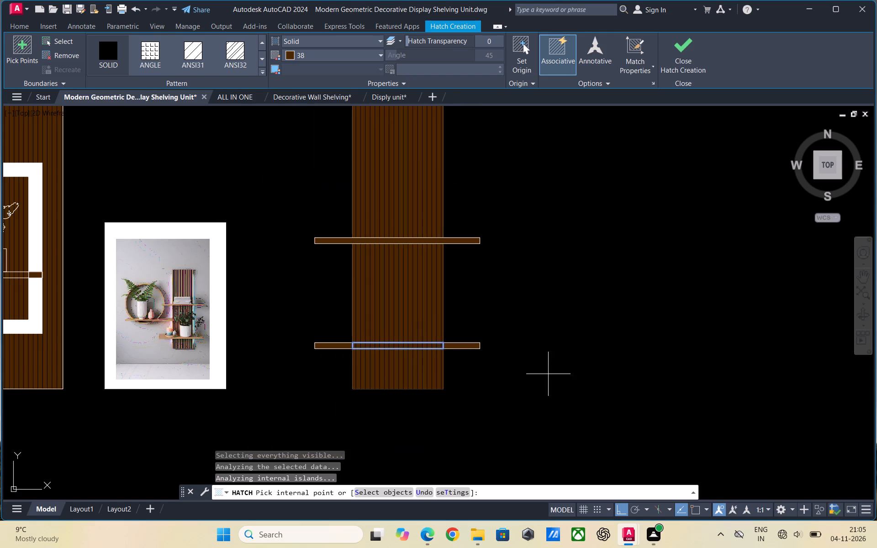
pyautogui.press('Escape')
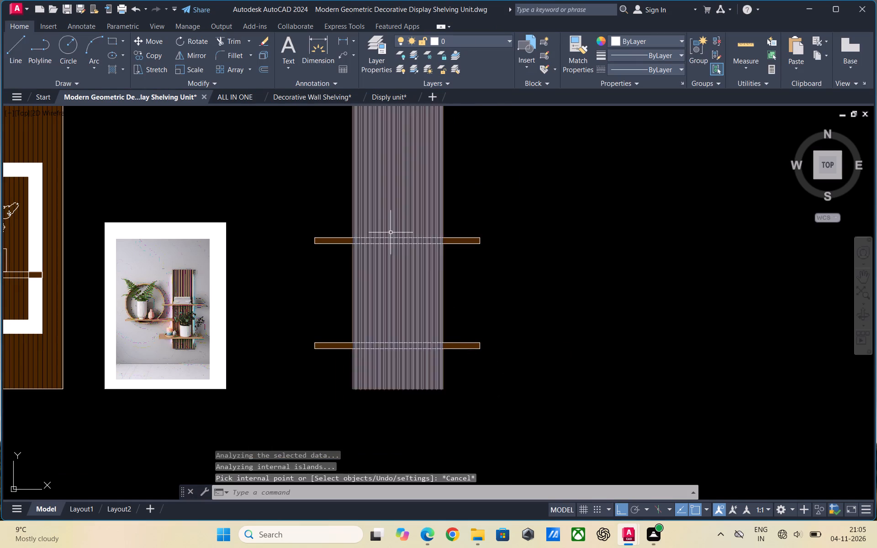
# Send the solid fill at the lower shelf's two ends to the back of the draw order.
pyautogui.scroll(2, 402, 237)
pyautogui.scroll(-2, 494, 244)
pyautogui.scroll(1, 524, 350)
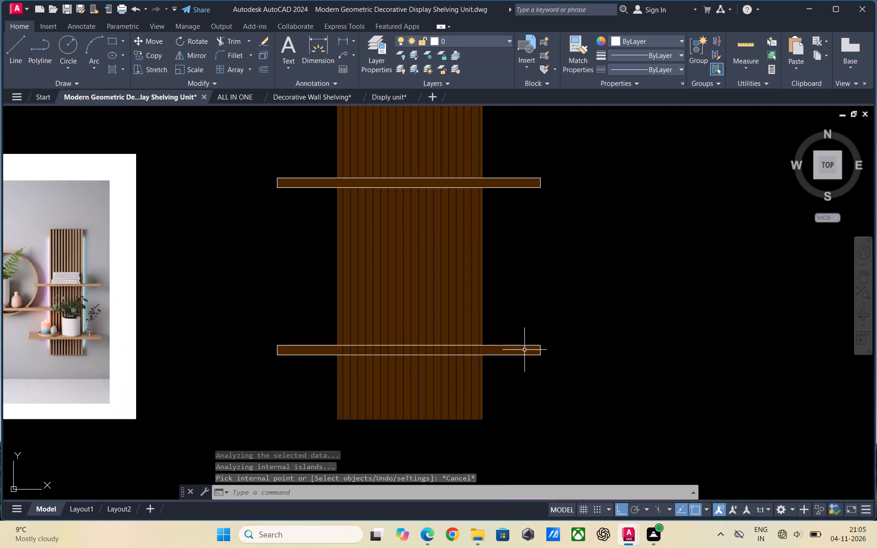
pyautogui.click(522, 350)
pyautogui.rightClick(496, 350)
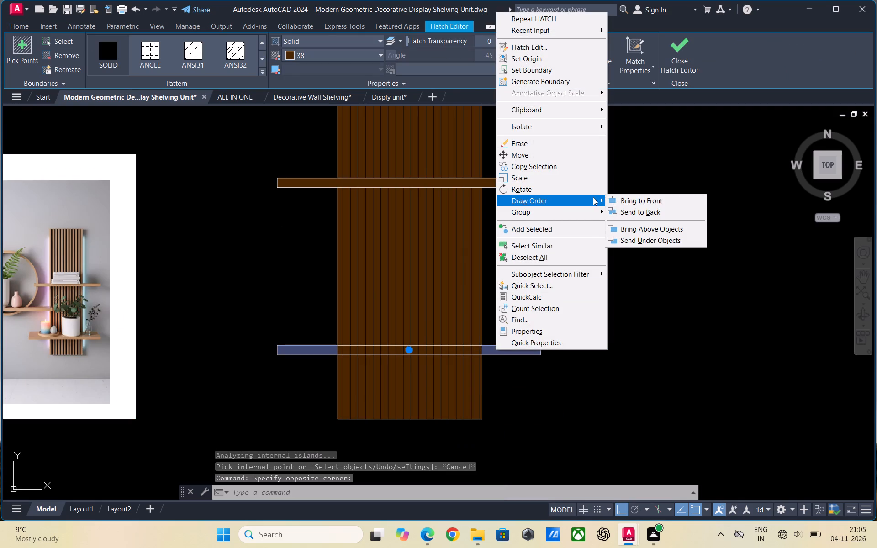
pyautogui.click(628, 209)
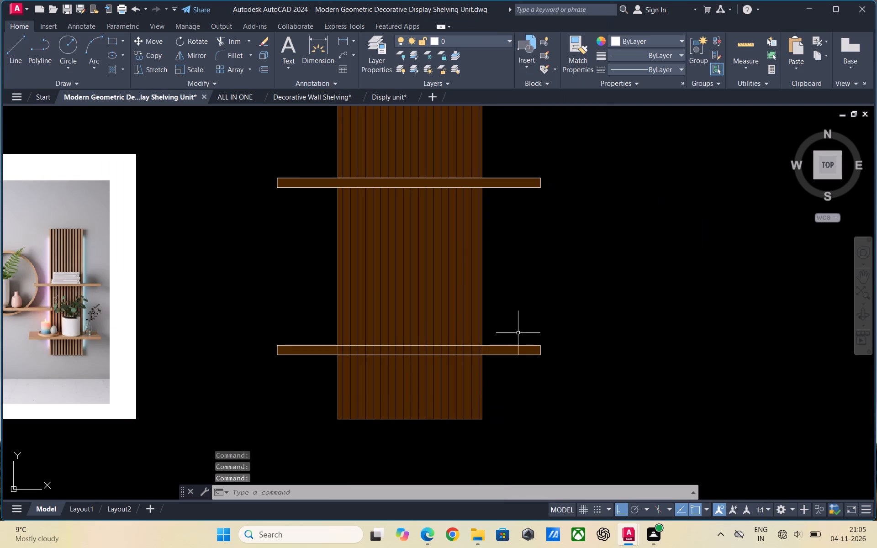
# Bring the solid fill at the lower shelf's two ends to the front of the draw order.
pyautogui.click(511, 351)
pyautogui.rightClick(511, 351)
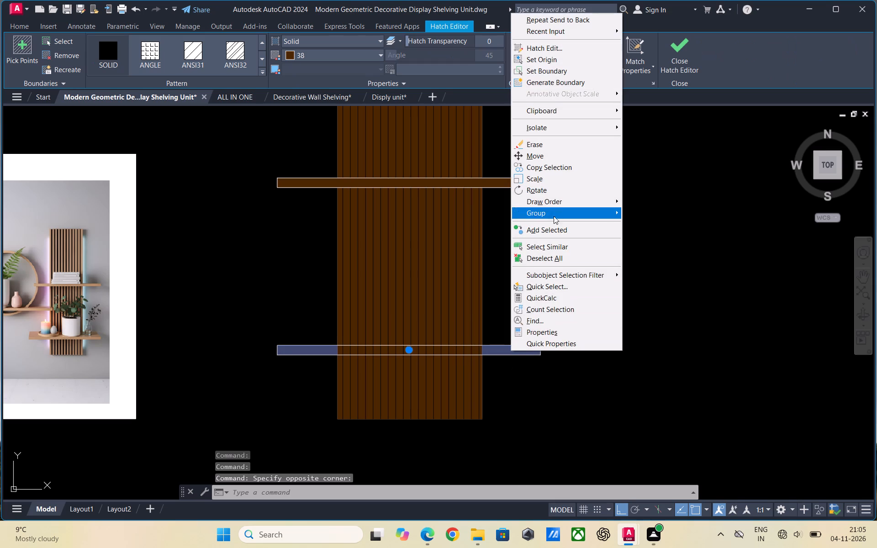
pyautogui.click(644, 201)
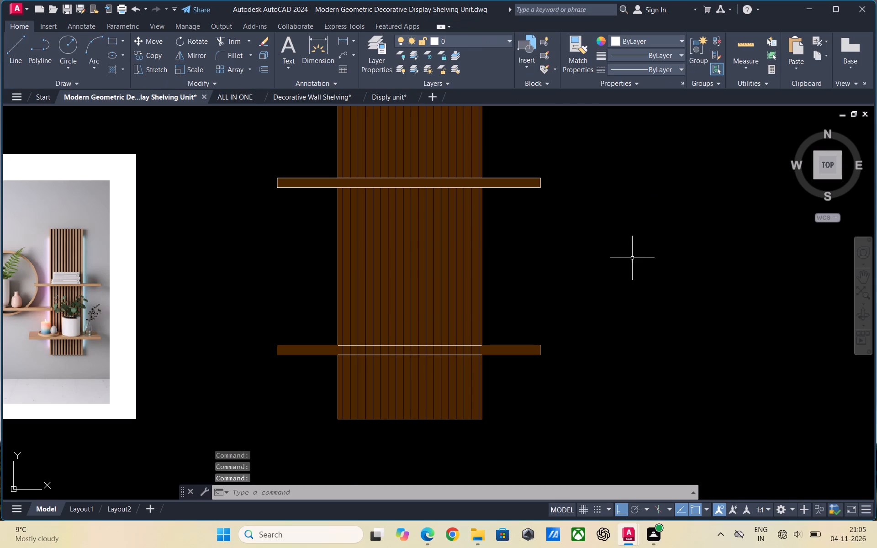
pyautogui.press('Escape')
pyautogui.scroll(2, 375, 360)
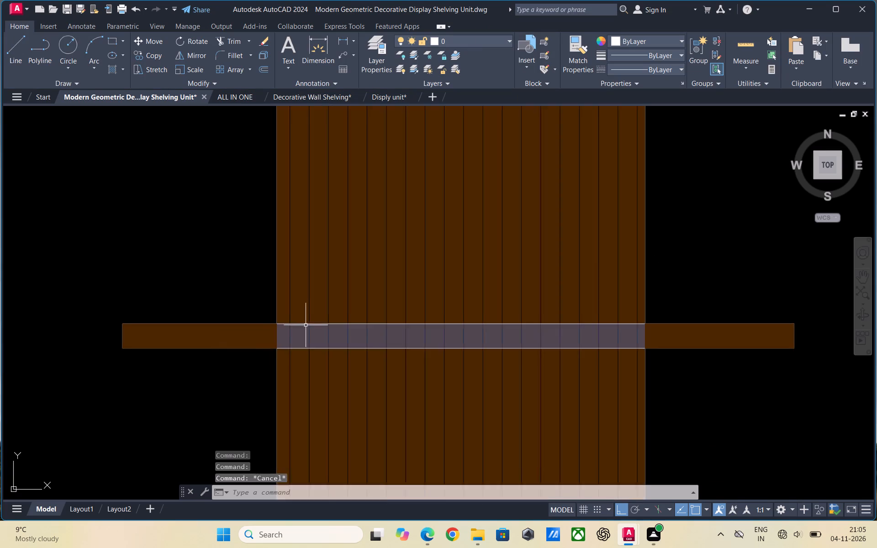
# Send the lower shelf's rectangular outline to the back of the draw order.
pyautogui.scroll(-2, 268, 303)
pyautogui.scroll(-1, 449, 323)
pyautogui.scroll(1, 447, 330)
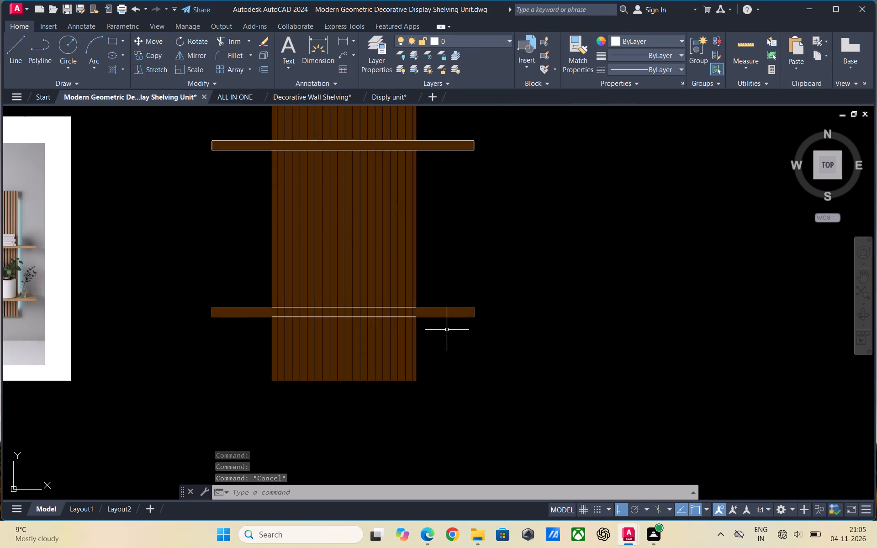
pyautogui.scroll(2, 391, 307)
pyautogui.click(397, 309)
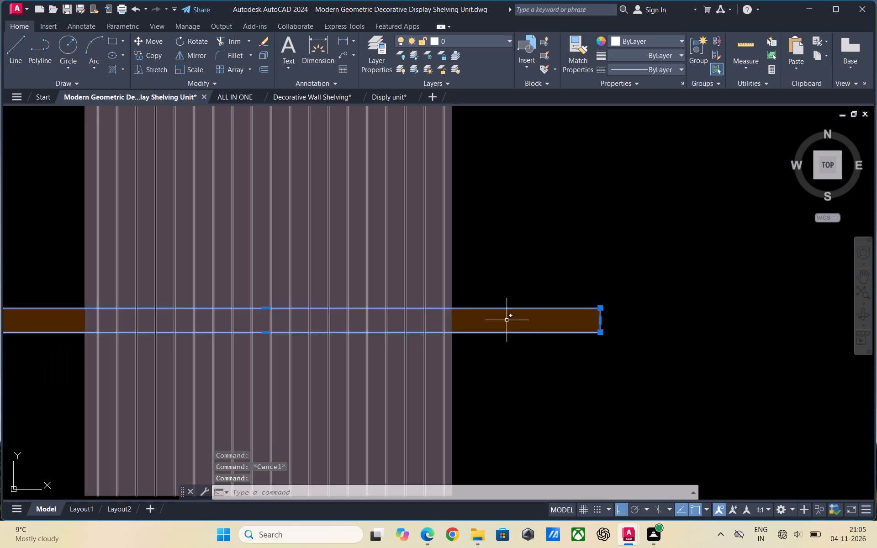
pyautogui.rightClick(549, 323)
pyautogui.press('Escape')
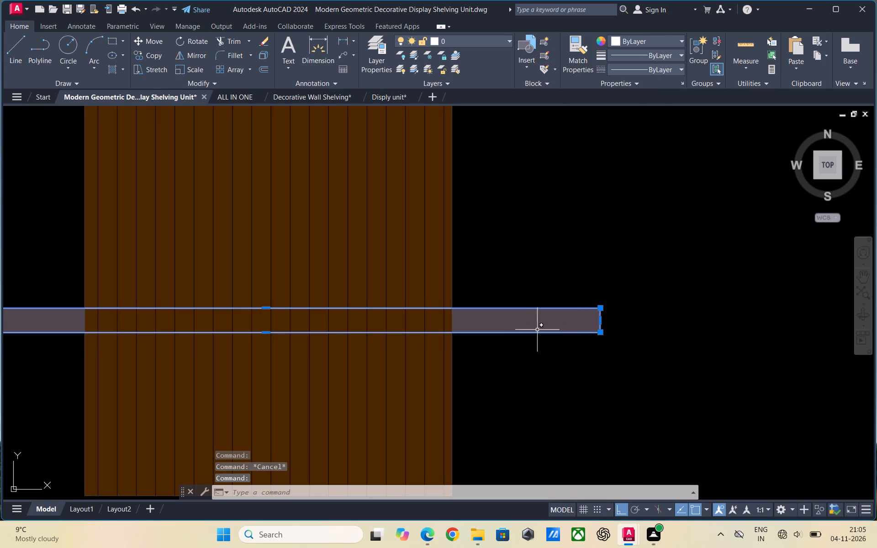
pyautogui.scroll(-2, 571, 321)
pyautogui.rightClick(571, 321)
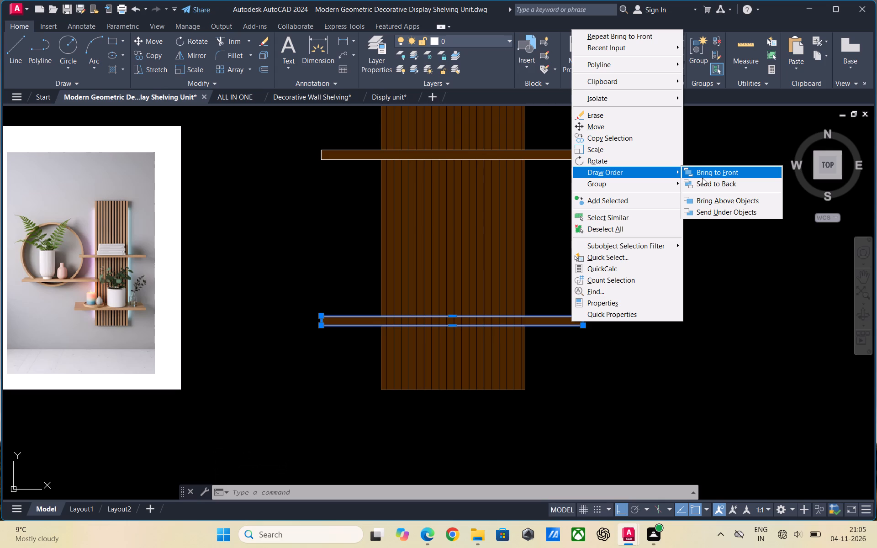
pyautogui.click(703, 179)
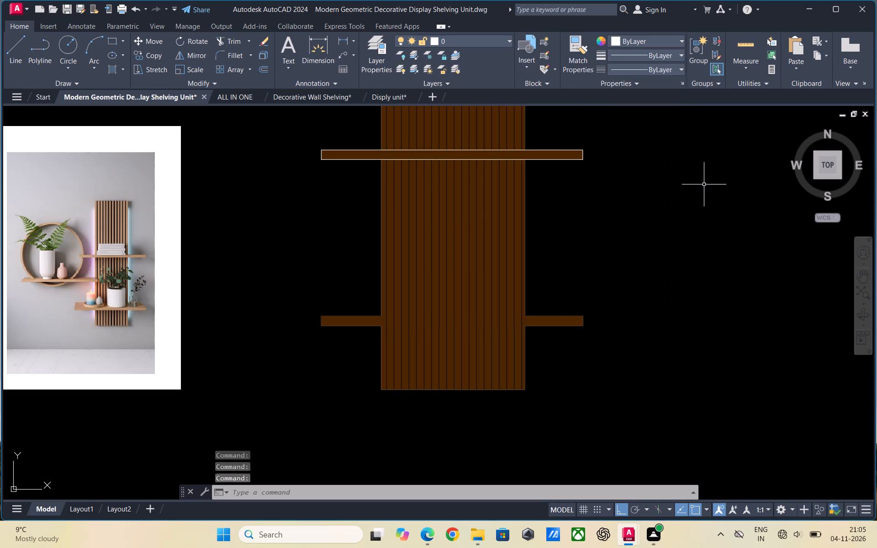
# Bring the lower shelf's outline and solid fill to the front of the draw order.
pyautogui.click(605, 367)
pyautogui.click(554, 306)
pyautogui.rightClick(554, 306)
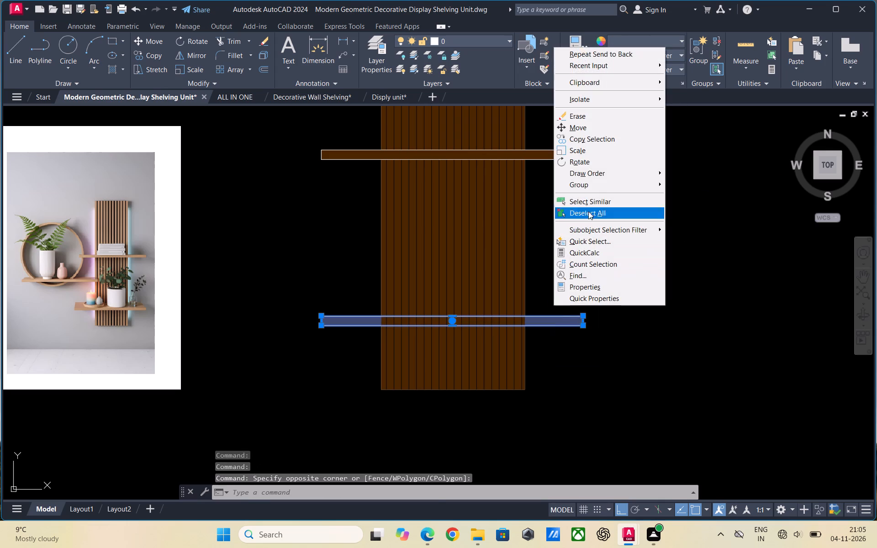
pyautogui.click(679, 176)
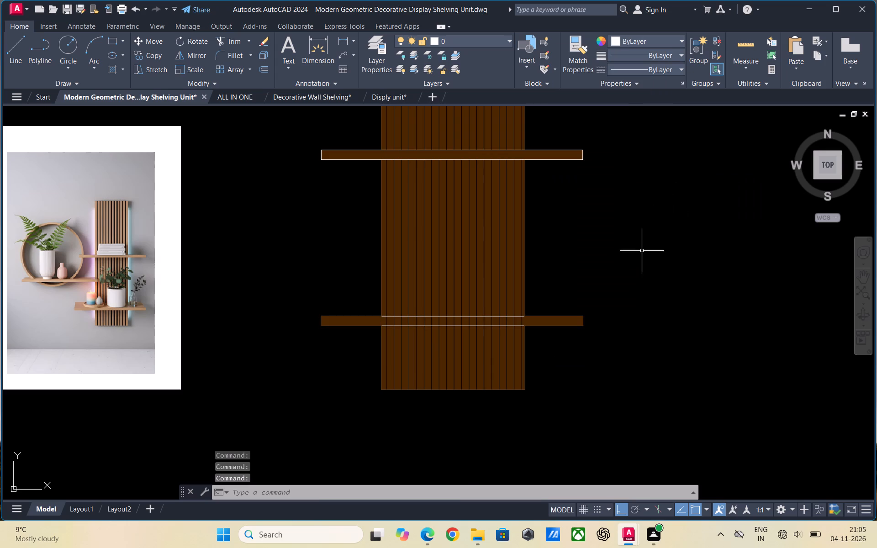
pyautogui.press('Escape')
# Save the drawing.
pyautogui.scroll(-1, 613, 341)
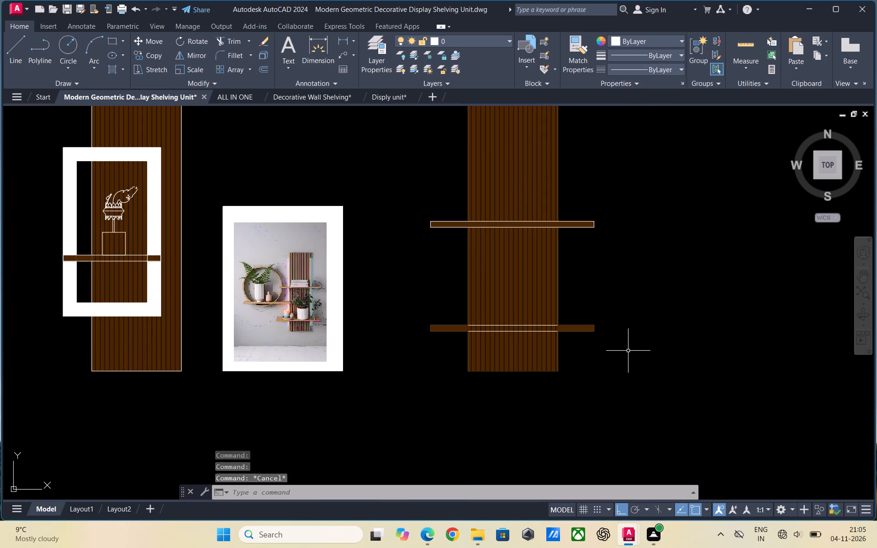
pyautogui.scroll(1, 627, 360)
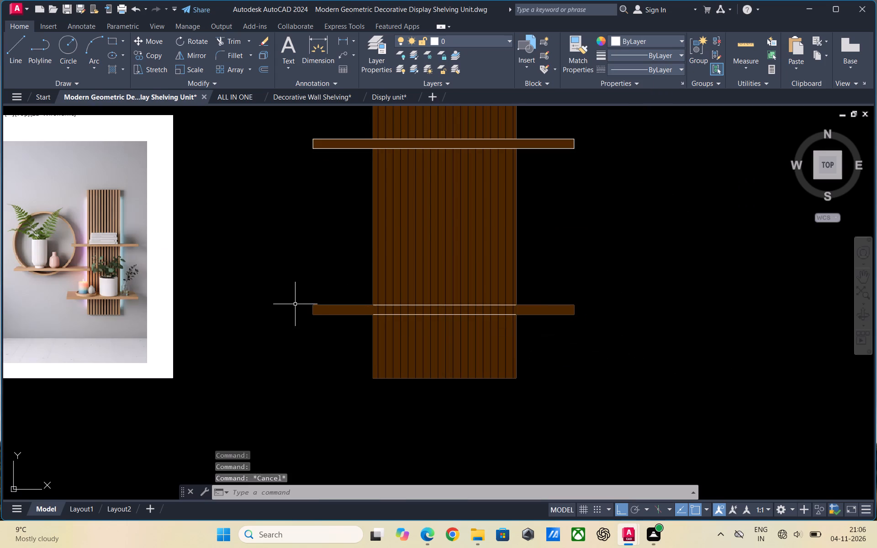
pyautogui.scroll(-2, 293, 303)
pyautogui.scroll(-1, 466, 375)
pyautogui.hotkey('ctrl', 's')
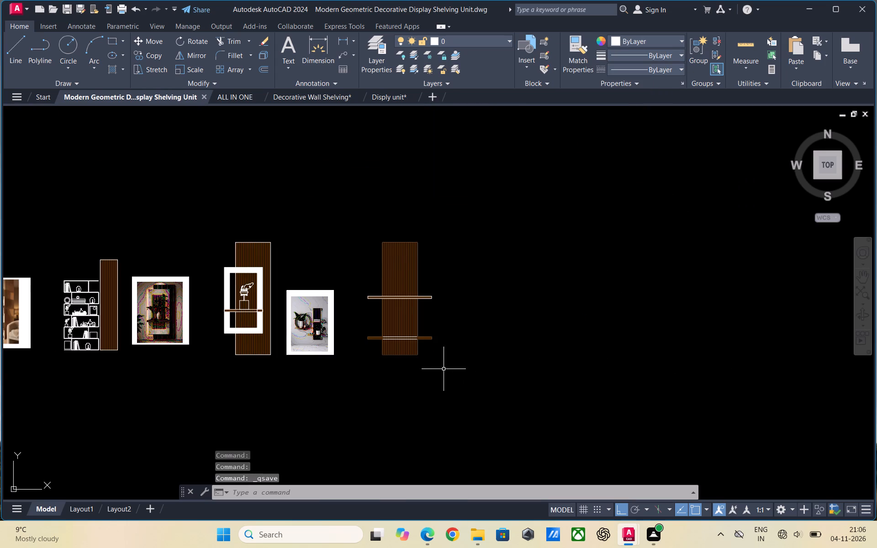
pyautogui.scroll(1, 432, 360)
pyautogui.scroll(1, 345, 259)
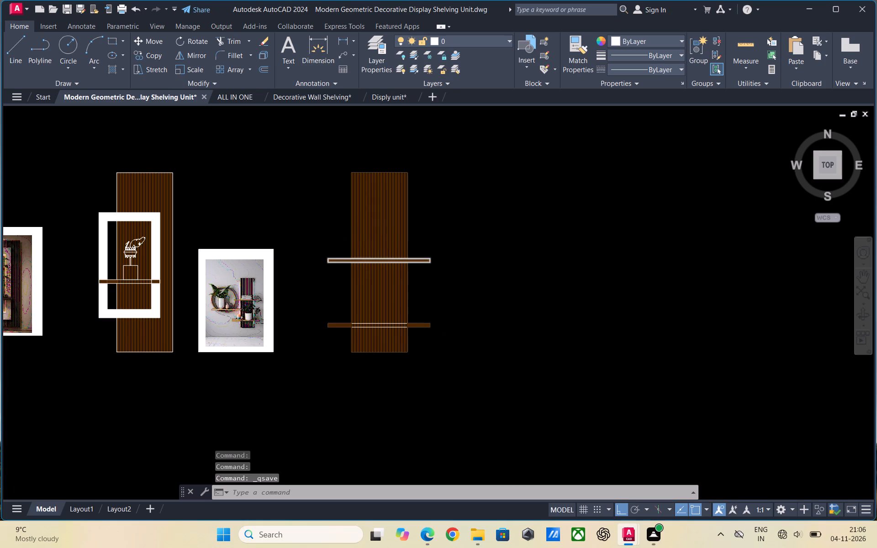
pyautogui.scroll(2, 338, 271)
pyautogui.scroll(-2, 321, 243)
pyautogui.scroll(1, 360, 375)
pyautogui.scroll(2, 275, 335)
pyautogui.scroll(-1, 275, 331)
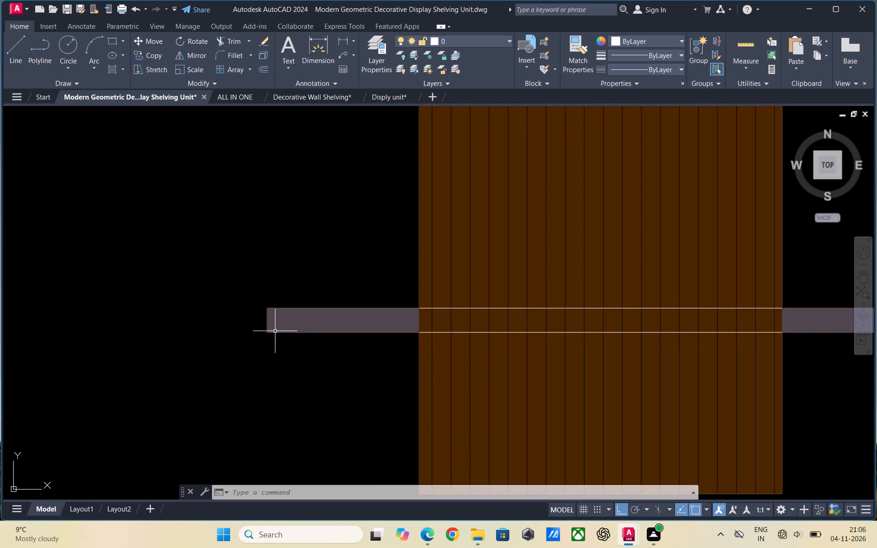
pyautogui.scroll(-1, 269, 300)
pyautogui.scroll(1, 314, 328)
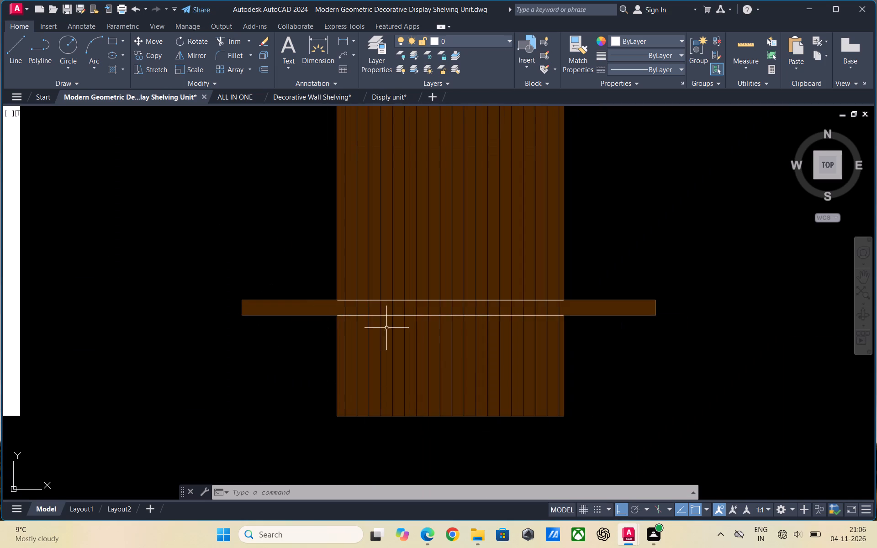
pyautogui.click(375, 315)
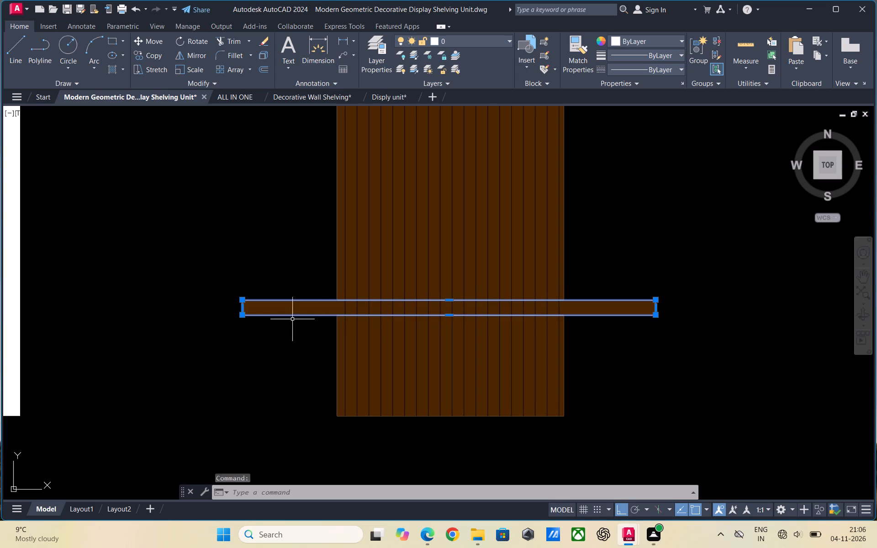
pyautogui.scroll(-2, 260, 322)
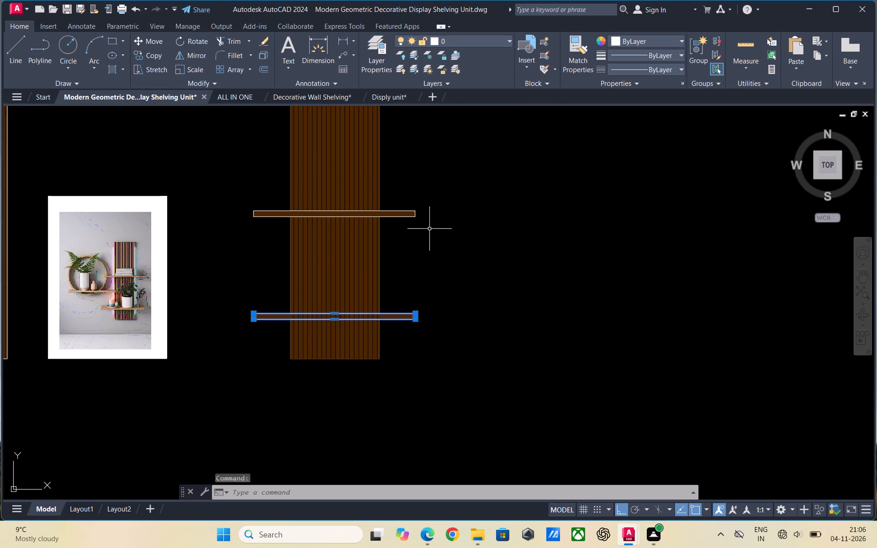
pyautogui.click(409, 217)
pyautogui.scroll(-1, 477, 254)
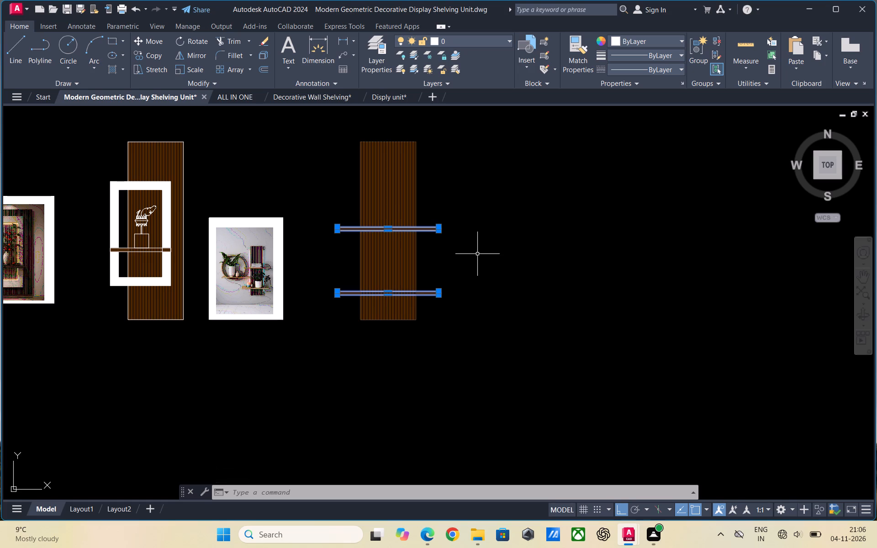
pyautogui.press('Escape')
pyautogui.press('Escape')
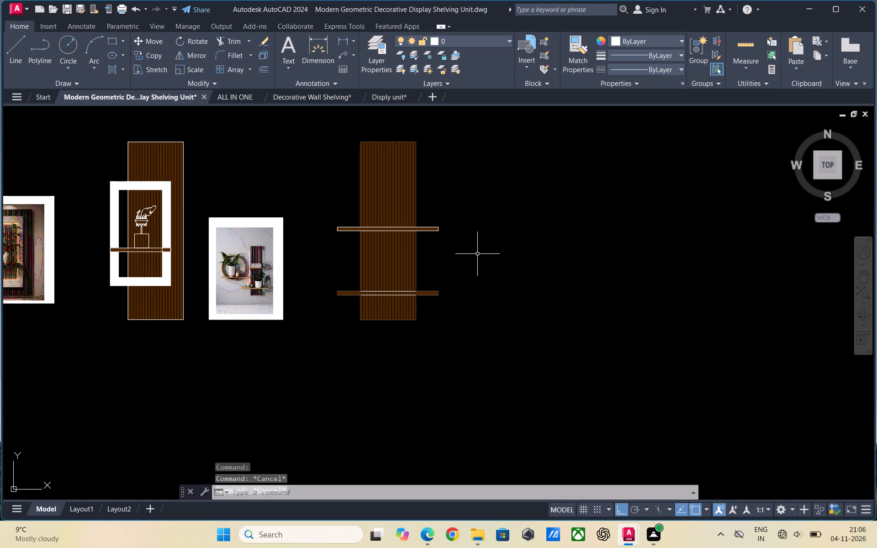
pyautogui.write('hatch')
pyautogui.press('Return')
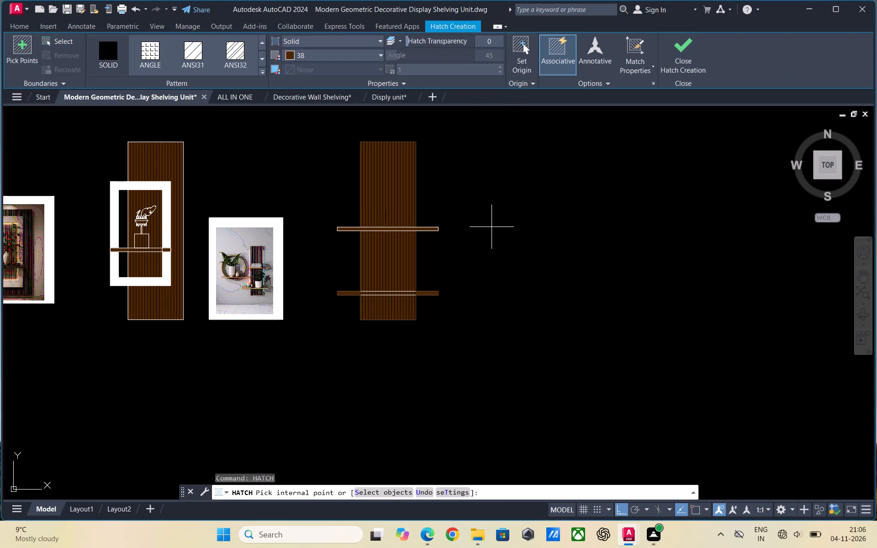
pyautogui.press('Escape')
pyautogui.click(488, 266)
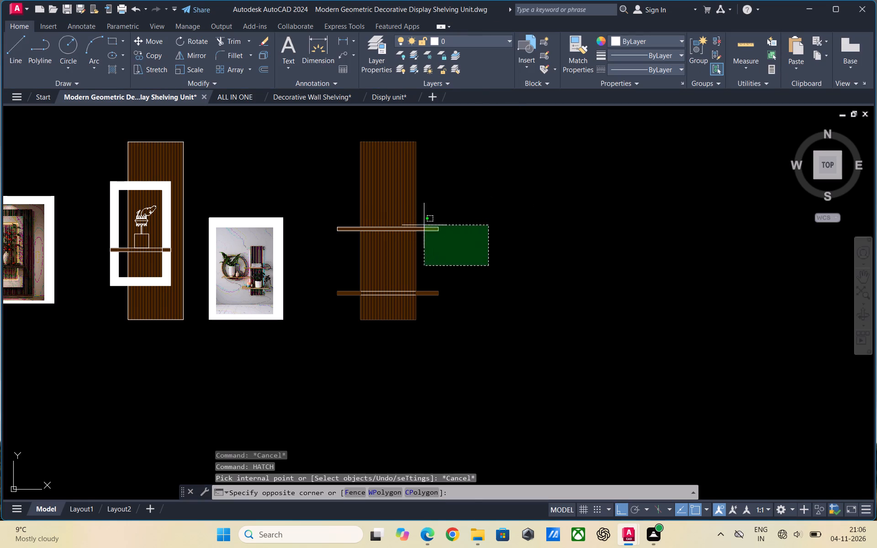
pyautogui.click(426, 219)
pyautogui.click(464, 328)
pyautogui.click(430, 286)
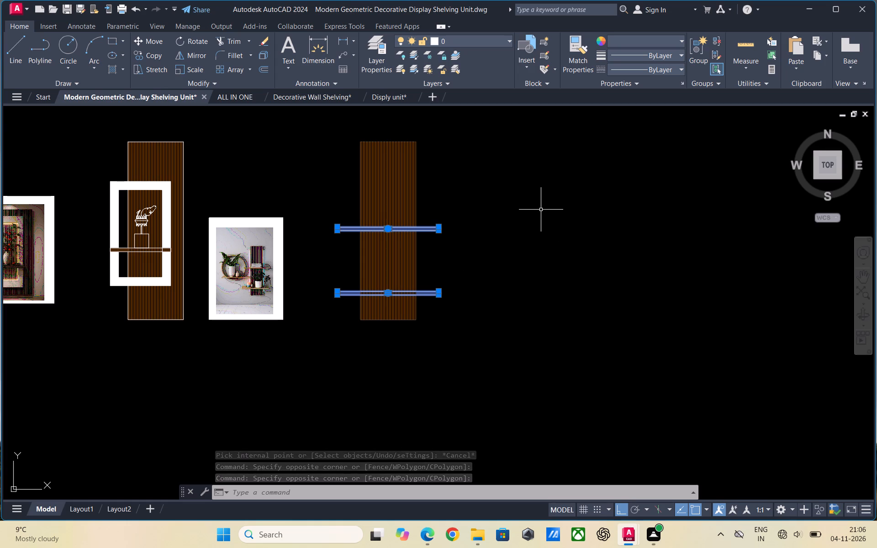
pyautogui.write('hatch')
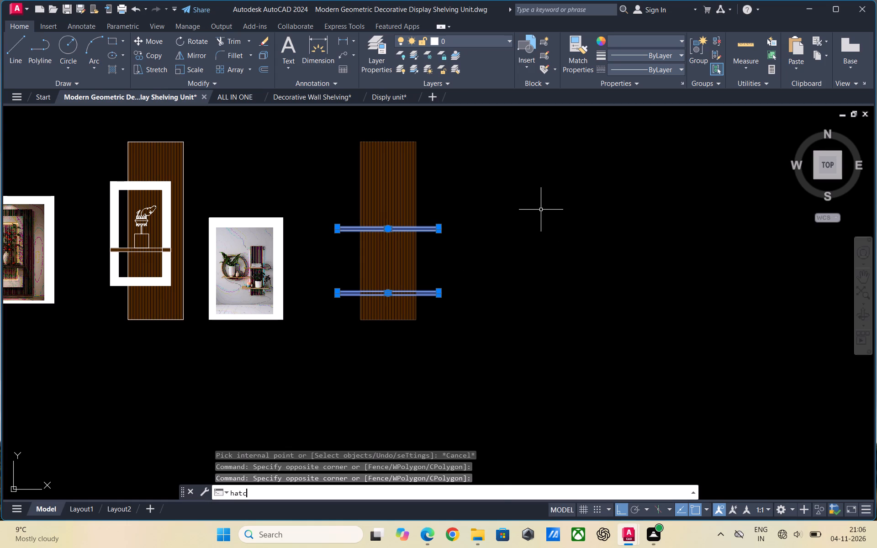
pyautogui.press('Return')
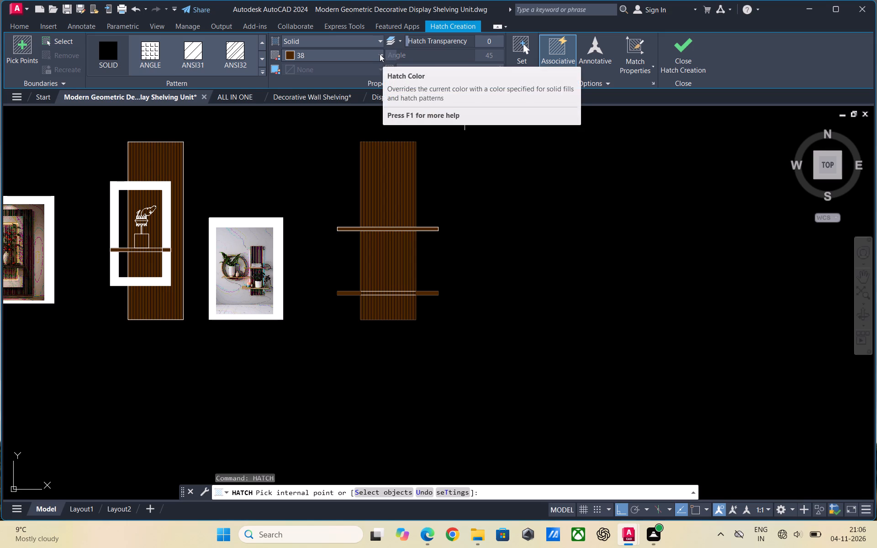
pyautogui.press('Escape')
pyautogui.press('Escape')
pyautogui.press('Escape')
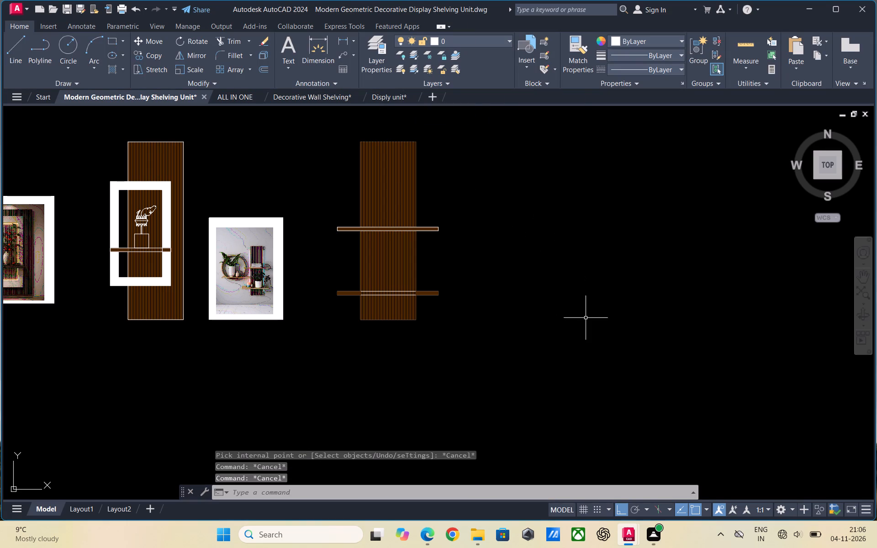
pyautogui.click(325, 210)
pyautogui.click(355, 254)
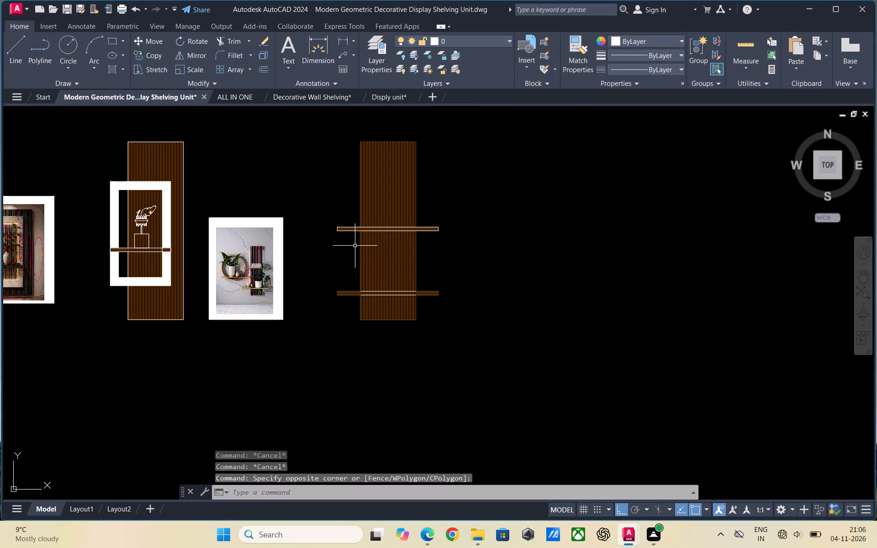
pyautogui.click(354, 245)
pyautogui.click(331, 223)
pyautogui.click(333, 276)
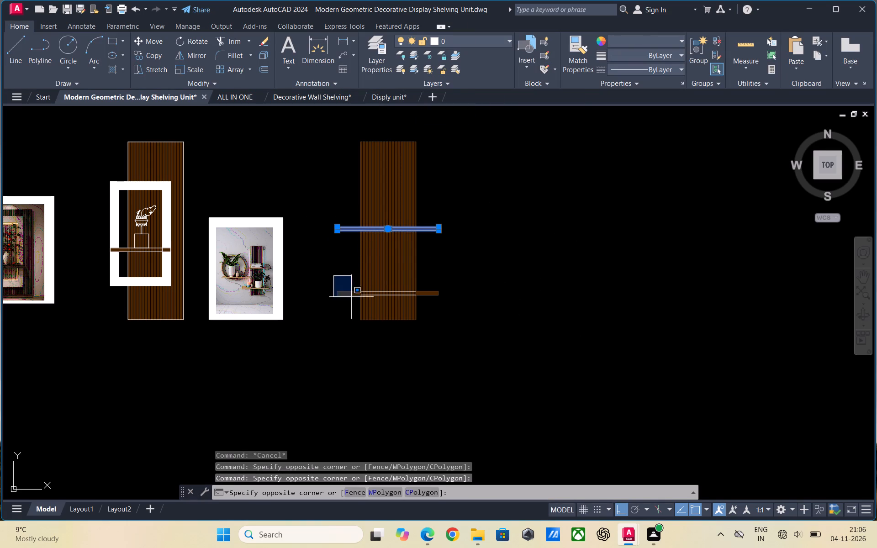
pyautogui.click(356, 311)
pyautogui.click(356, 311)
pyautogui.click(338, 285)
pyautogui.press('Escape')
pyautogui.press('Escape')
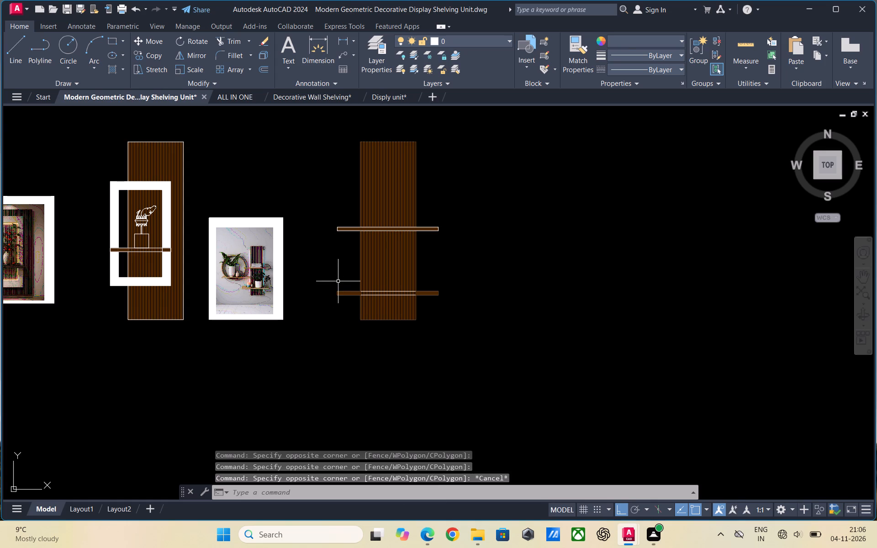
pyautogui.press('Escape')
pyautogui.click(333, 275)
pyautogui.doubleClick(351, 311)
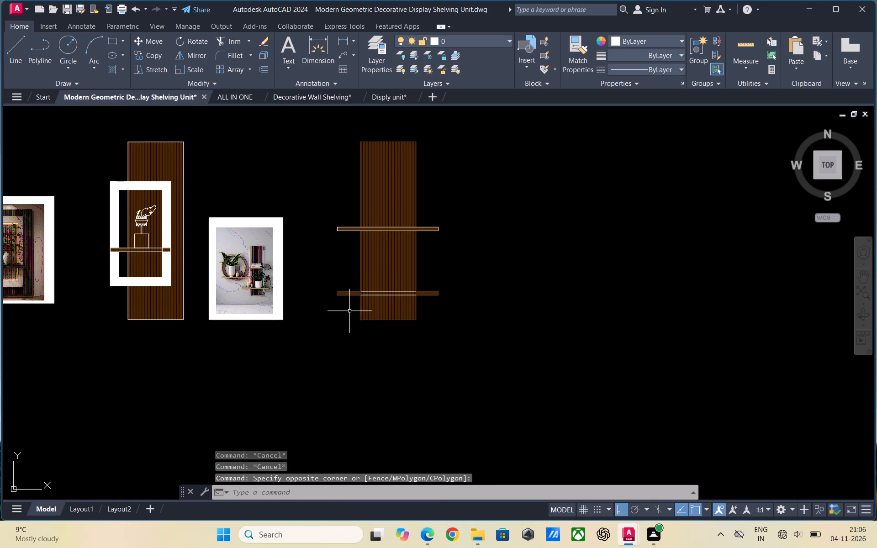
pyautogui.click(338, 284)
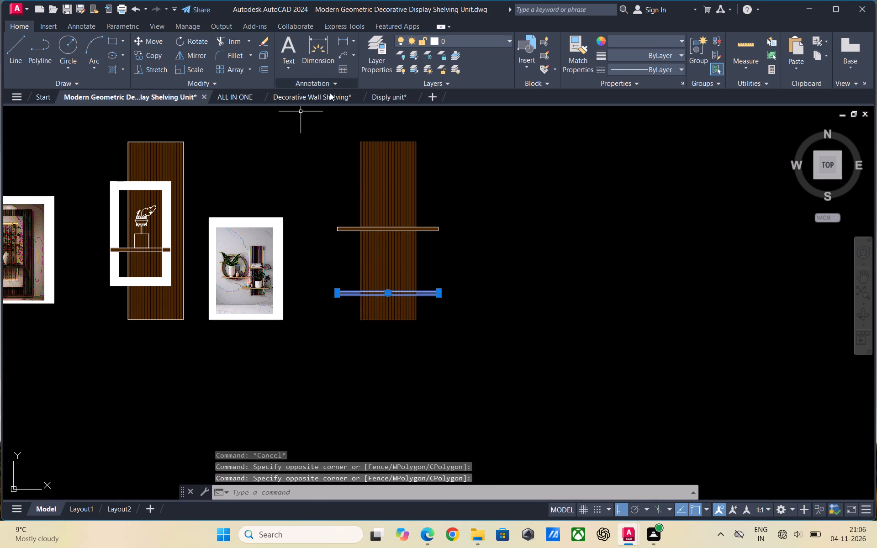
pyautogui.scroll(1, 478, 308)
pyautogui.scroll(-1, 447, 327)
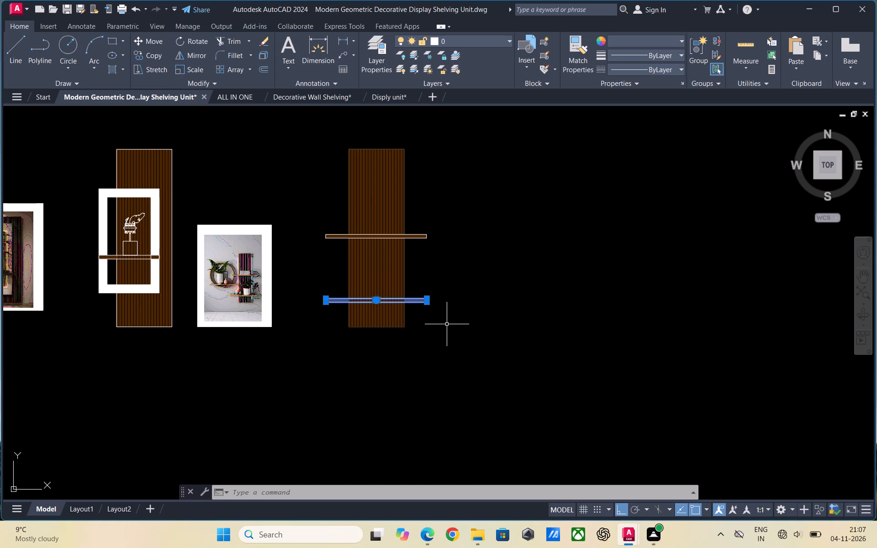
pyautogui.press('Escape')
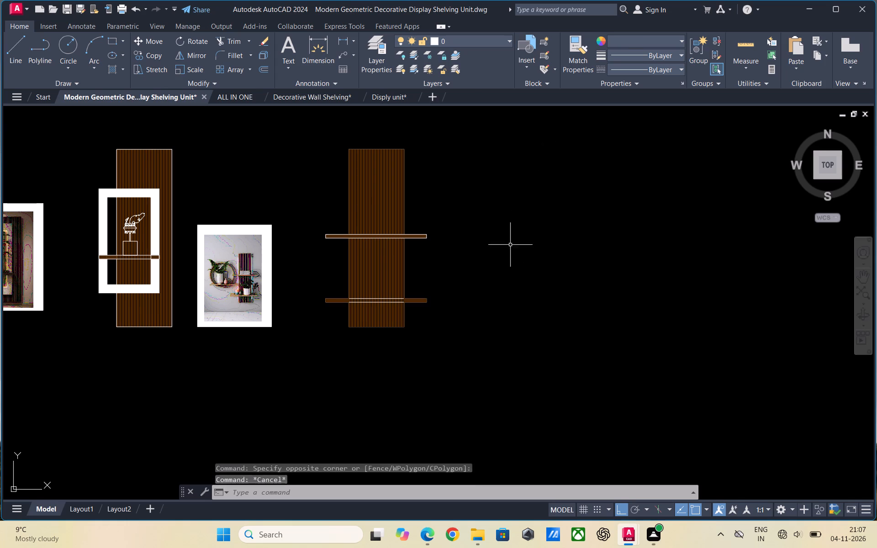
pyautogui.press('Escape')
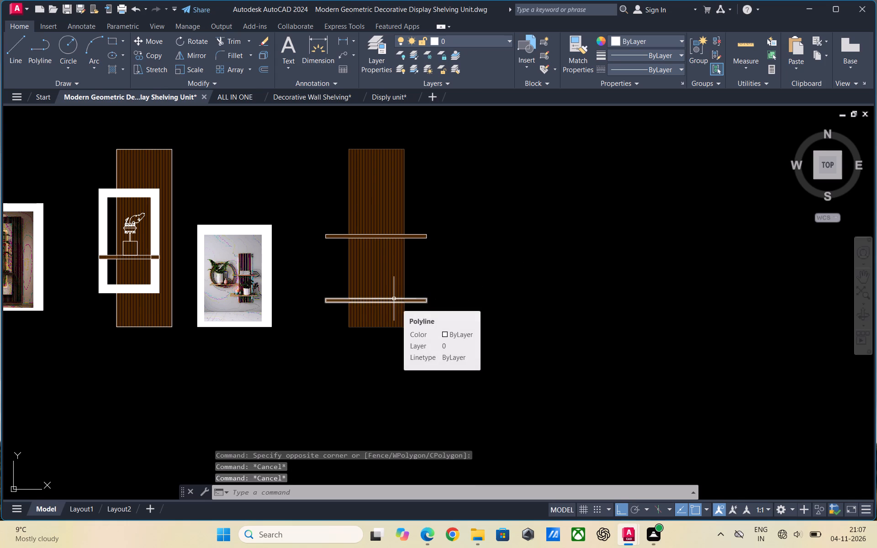
# Change the lower shelf outline's object colour from ByLayer to the orange palette colour.
pyautogui.click(394, 299)
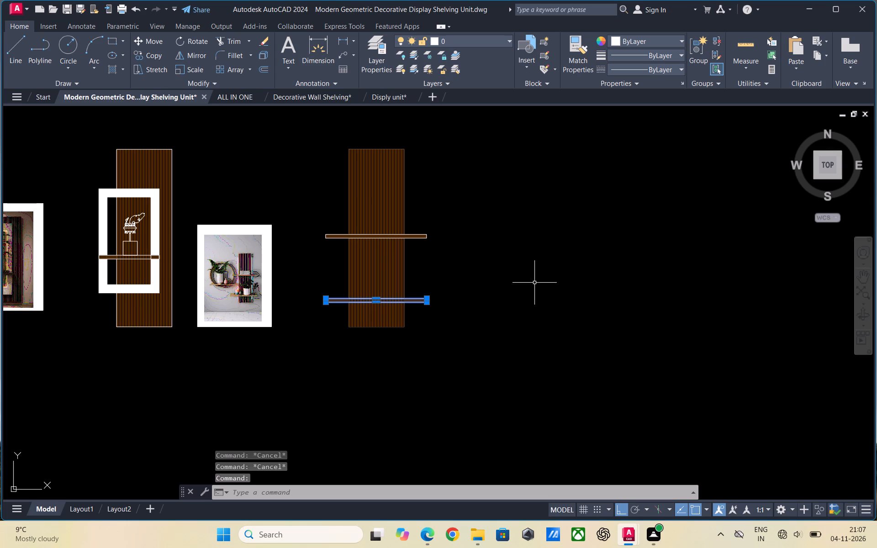
pyautogui.click(683, 40)
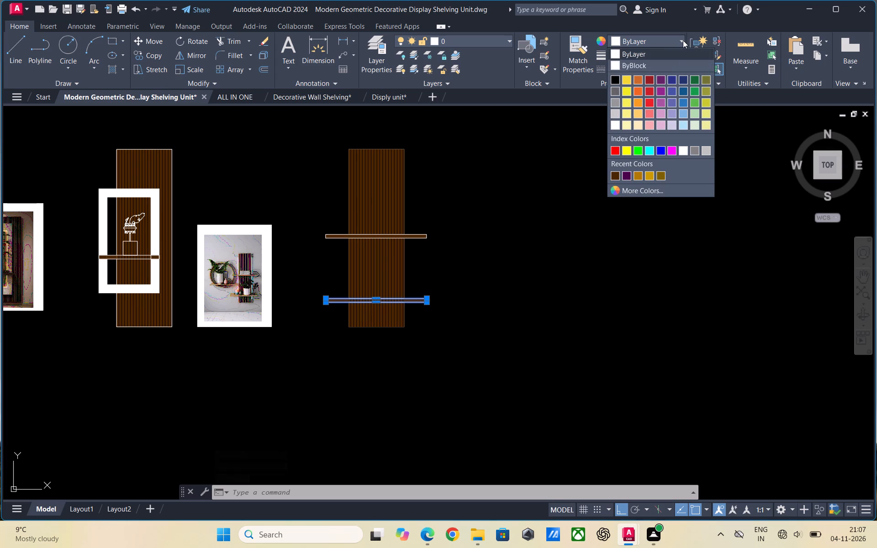
pyautogui.click(638, 75)
pyautogui.press('Escape')
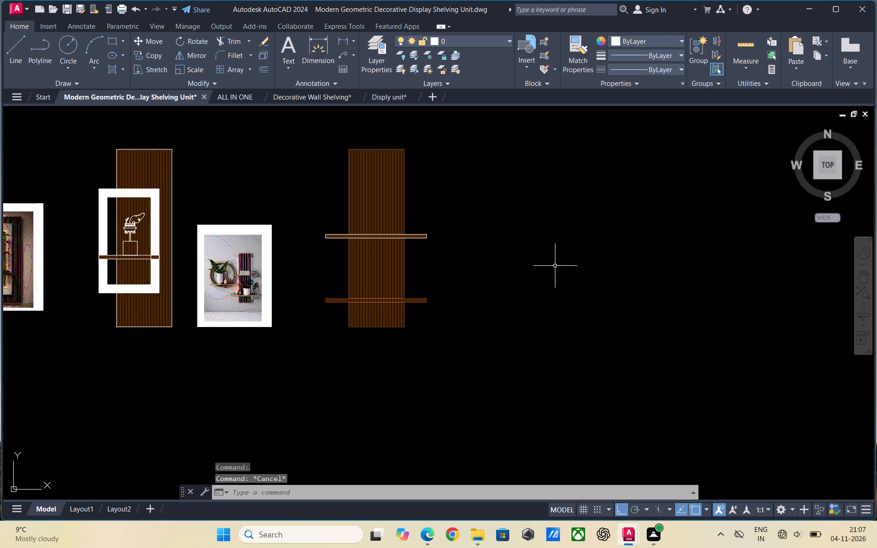
pyautogui.press('Escape')
pyautogui.scroll(-1, 365, 377)
pyautogui.press('Escape')
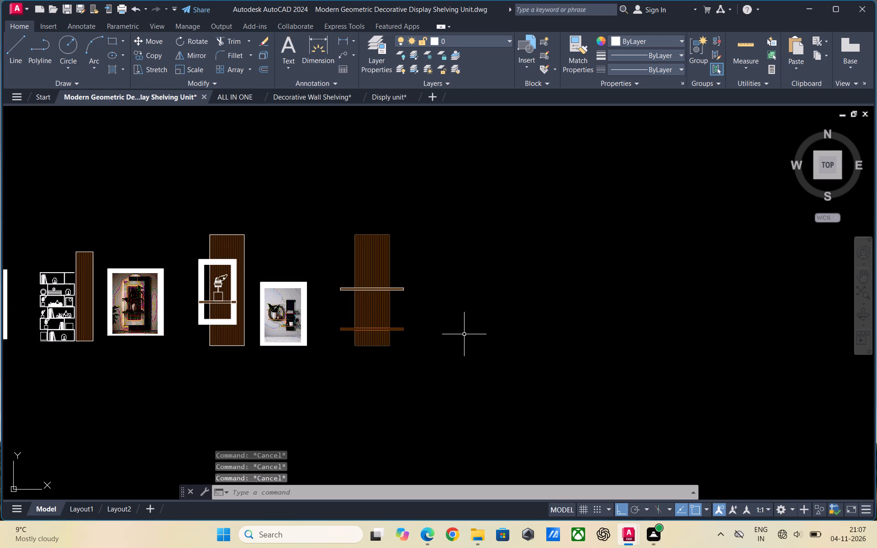
# Change the upper shelf outline's object colour from ByLayer to the orange palette colour.
pyautogui.scroll(2, 423, 290)
pyautogui.scroll(-1, 471, 267)
pyautogui.click(402, 278)
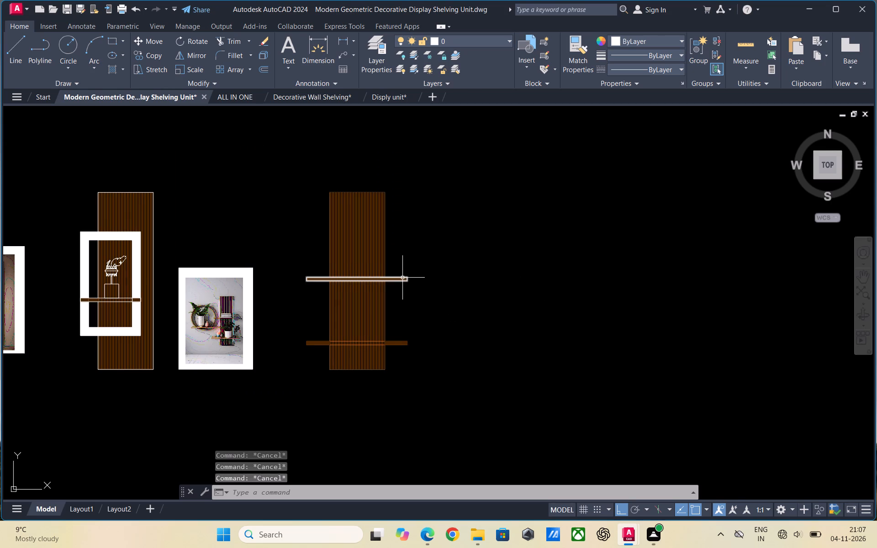
pyautogui.click(657, 42)
pyautogui.click(637, 81)
pyautogui.press('Escape')
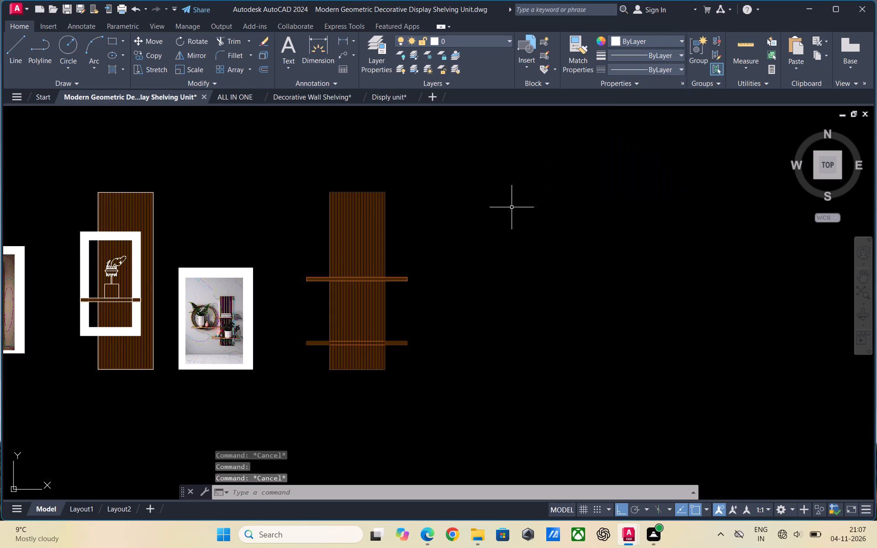
# Save the drawing.
pyautogui.scroll(-2, 512, 207)
pyautogui.scroll(1, 507, 277)
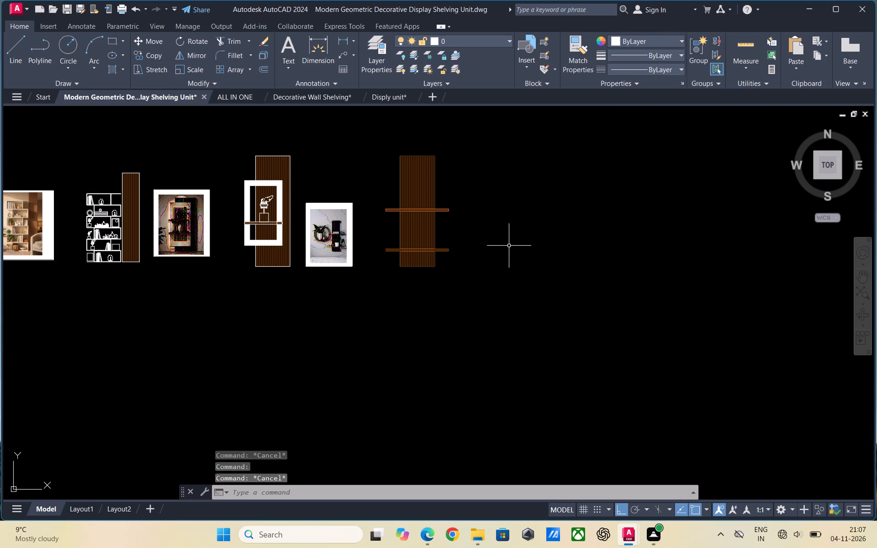
pyautogui.scroll(2, 424, 219)
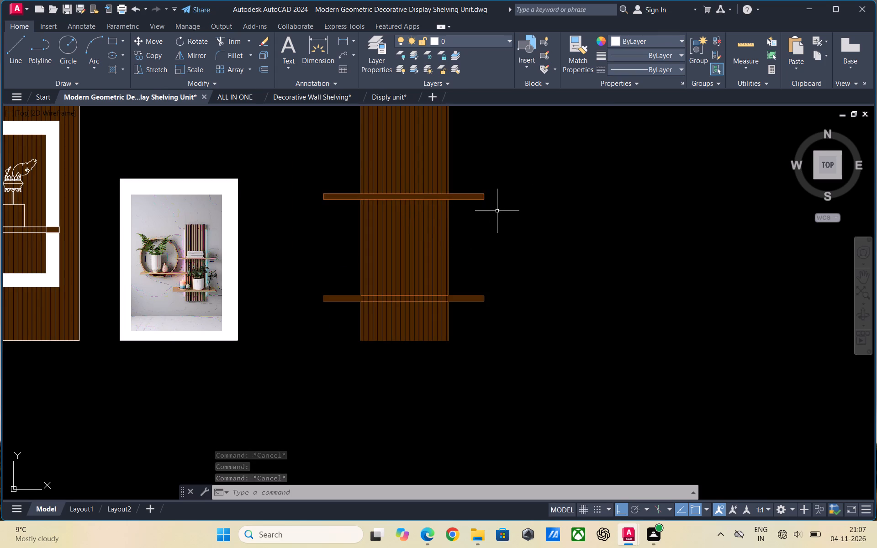
pyautogui.scroll(-1, 344, 235)
pyautogui.scroll(-2, 470, 265)
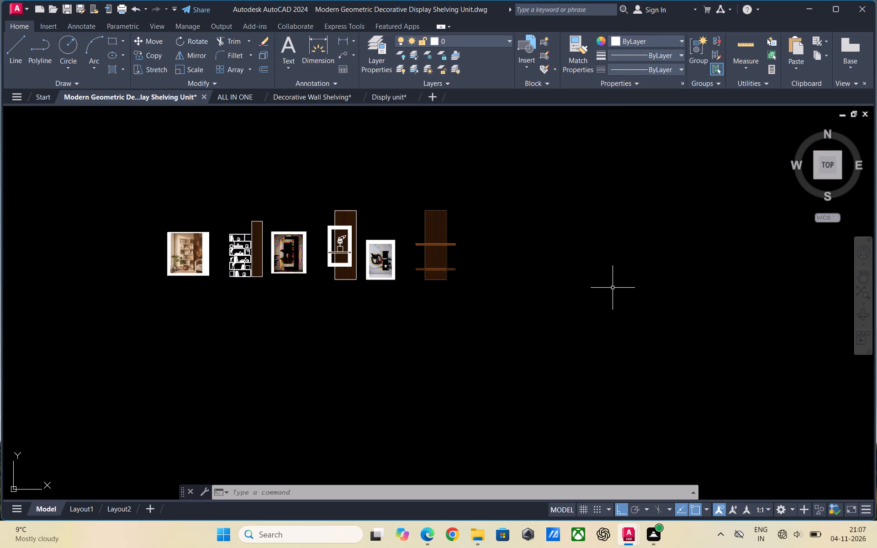
pyautogui.hotkey('ctrl', 's')
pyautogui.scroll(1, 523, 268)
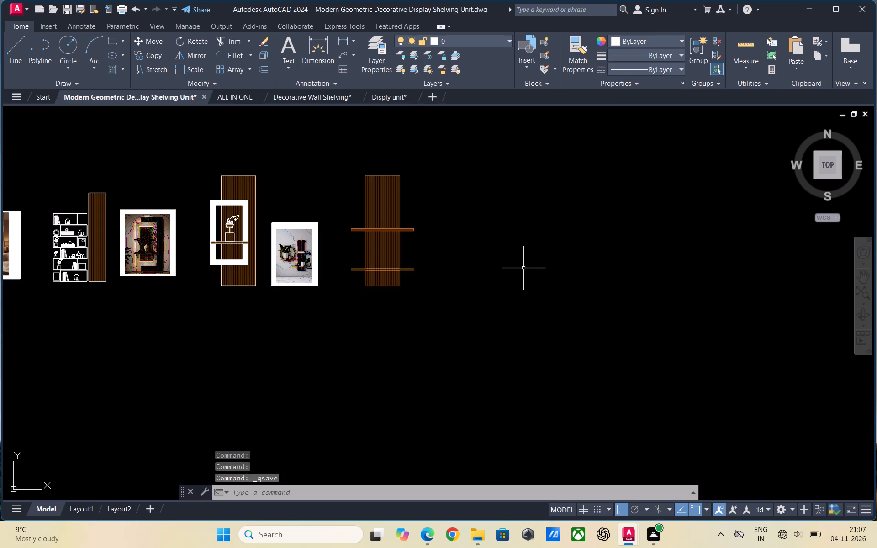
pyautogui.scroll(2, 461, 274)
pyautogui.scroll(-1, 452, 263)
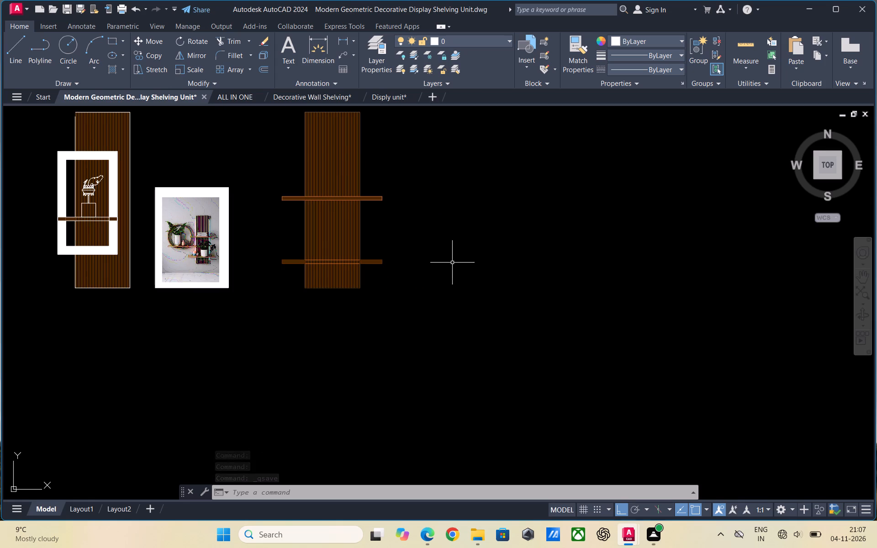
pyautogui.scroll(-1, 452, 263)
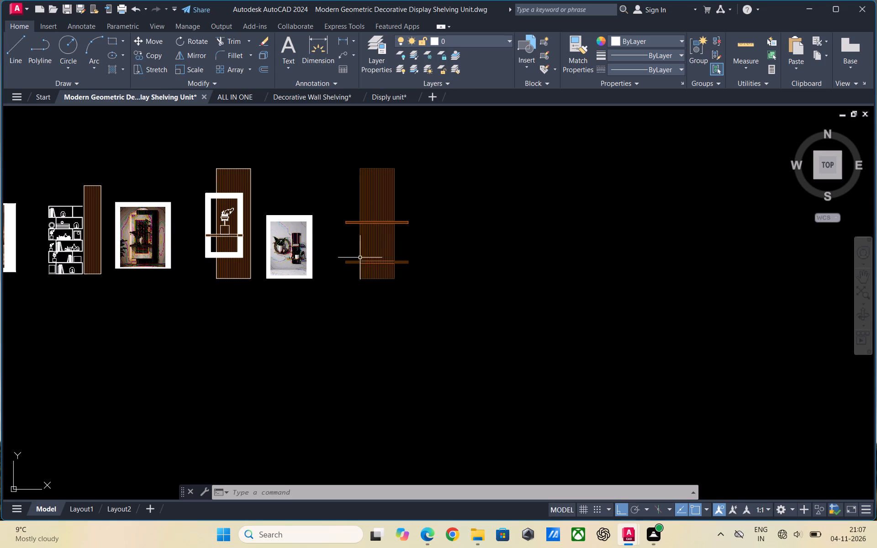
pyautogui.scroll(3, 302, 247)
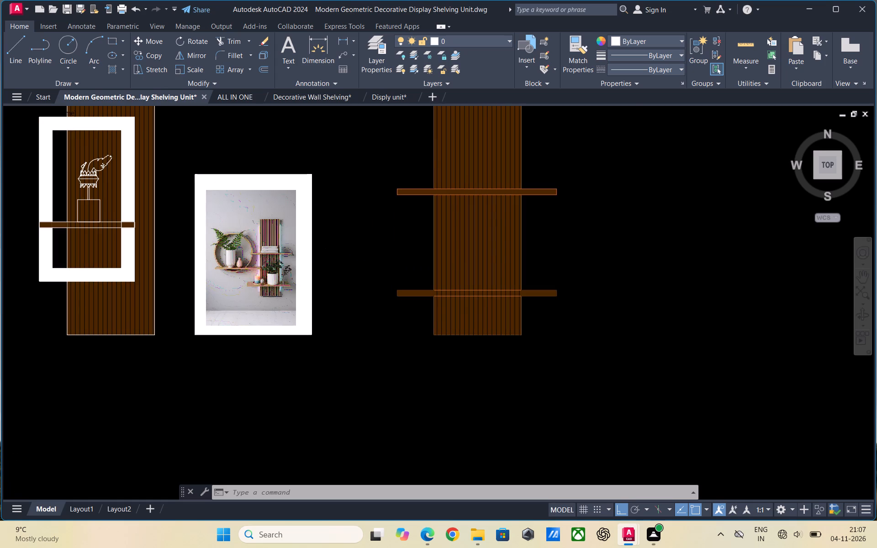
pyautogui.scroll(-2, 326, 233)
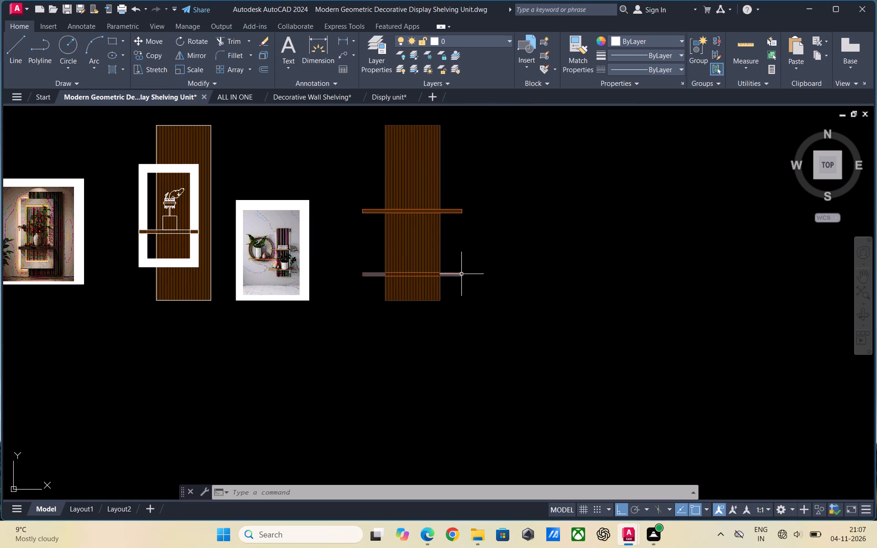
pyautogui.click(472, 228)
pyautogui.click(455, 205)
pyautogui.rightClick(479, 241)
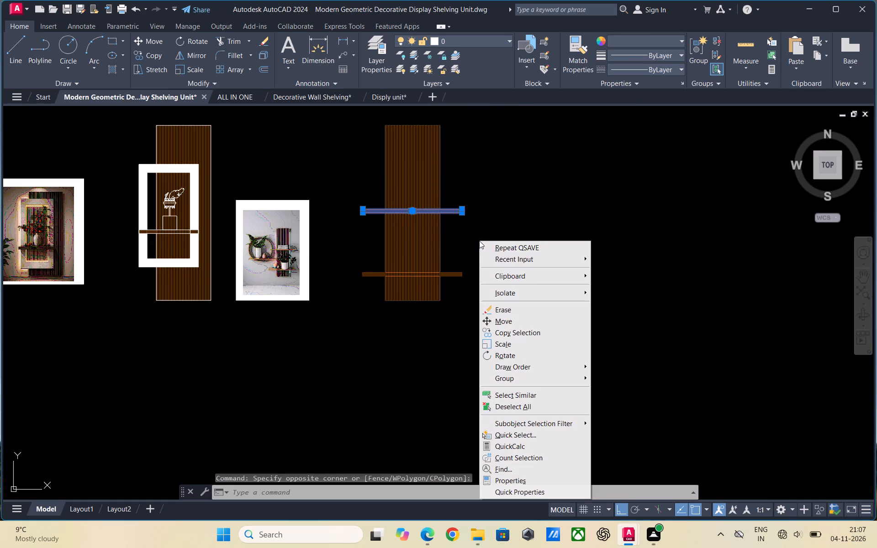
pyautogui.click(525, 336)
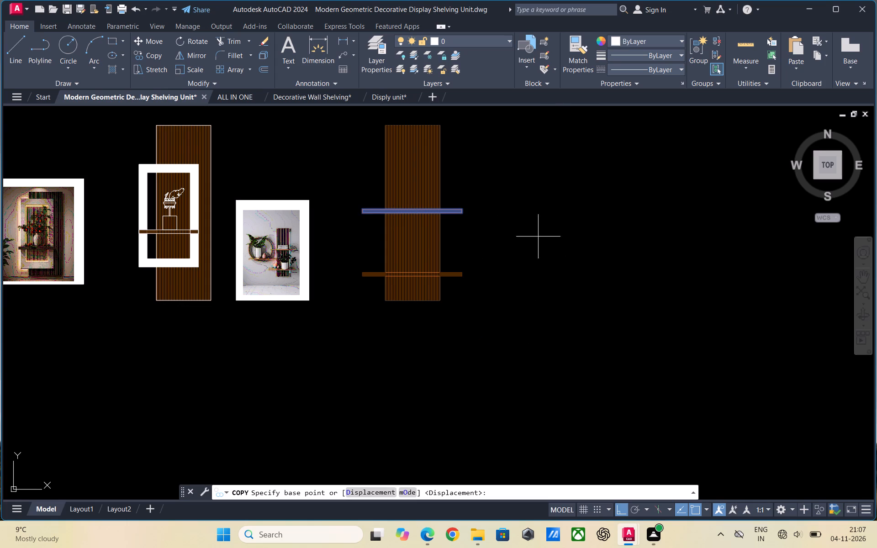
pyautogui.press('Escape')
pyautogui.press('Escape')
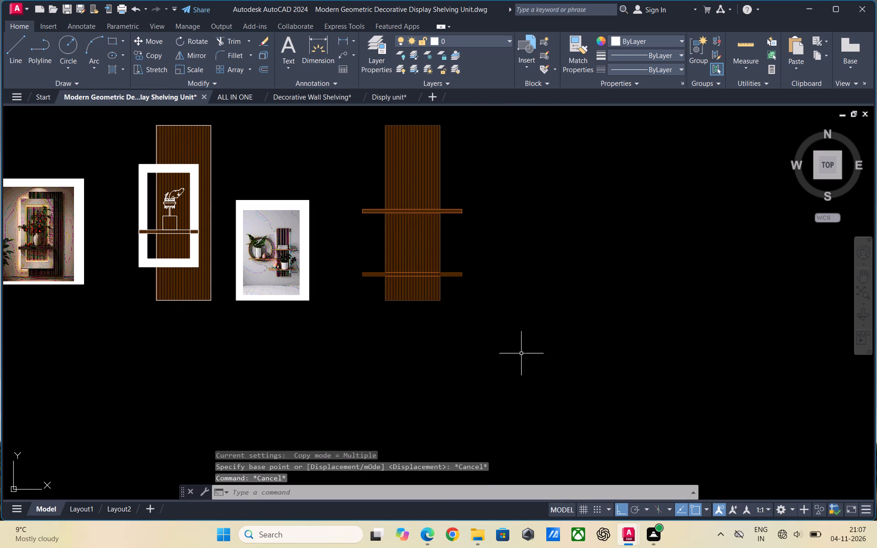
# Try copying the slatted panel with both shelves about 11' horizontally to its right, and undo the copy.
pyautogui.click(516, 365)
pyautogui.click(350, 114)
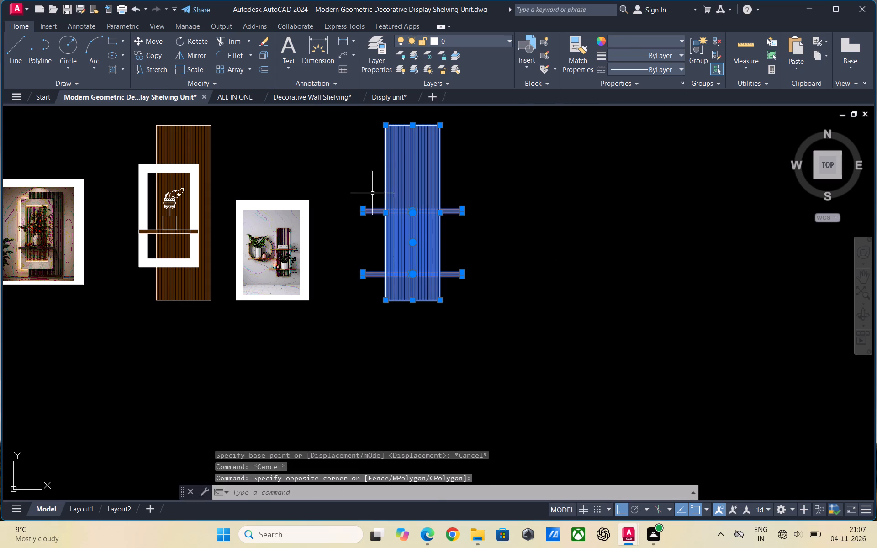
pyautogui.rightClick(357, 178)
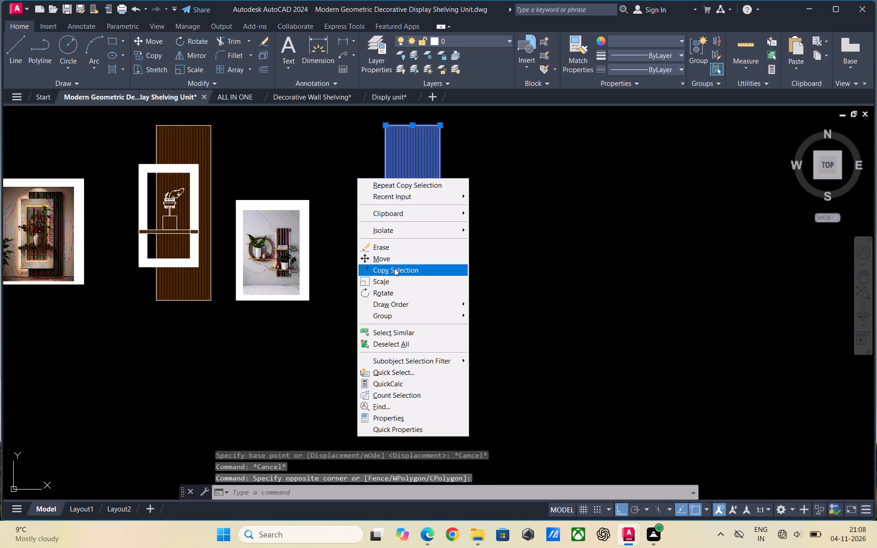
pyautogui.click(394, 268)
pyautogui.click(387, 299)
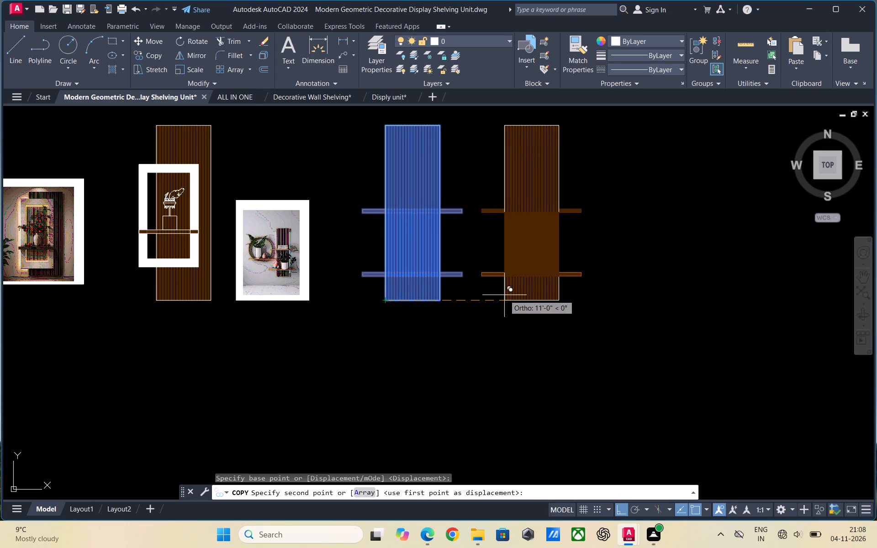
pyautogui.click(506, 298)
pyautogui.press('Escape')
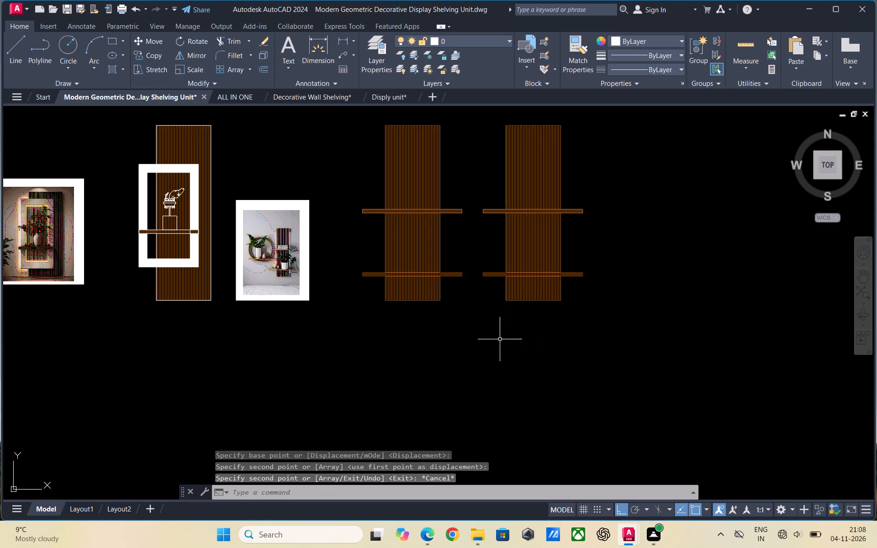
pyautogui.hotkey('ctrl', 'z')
# Move the slatted panel with both shelves horizontally to the right, leaving space beside the round-shelf reference image.
pyautogui.click(539, 353)
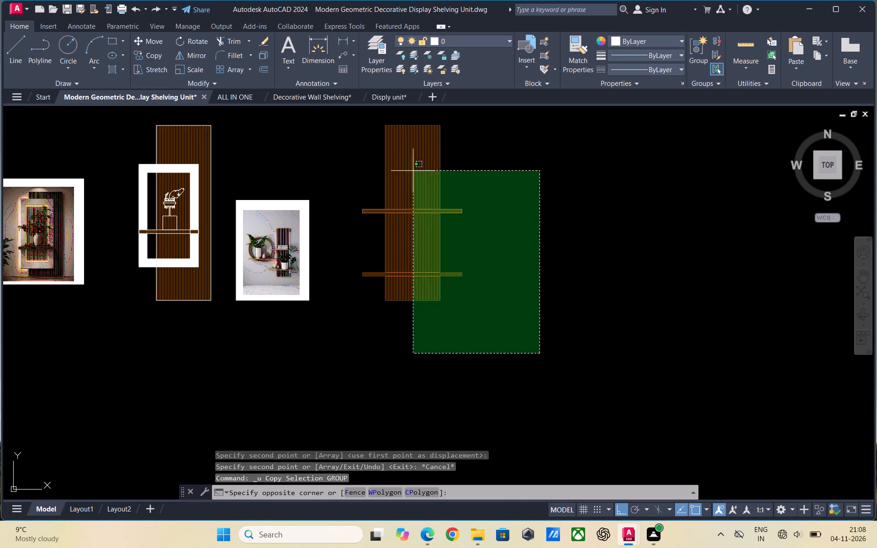
pyautogui.click(366, 116)
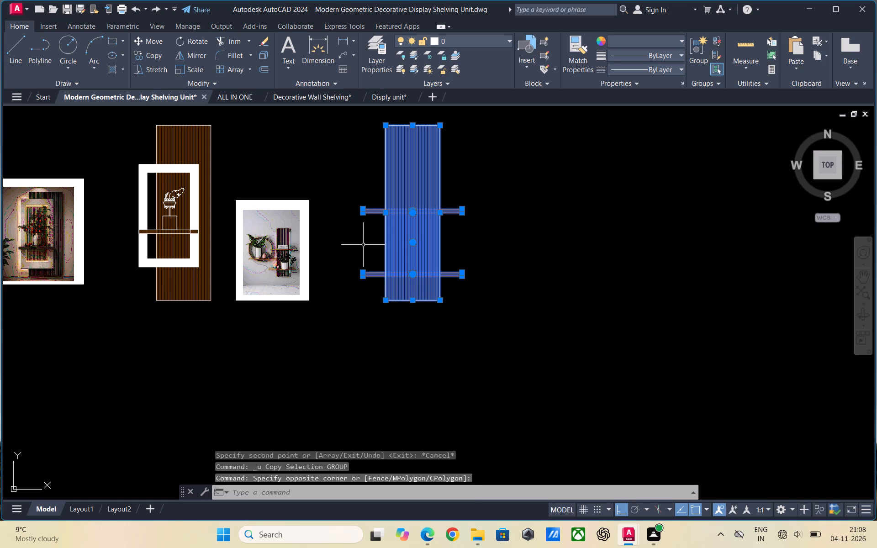
pyautogui.rightClick(363, 245)
pyautogui.click(385, 327)
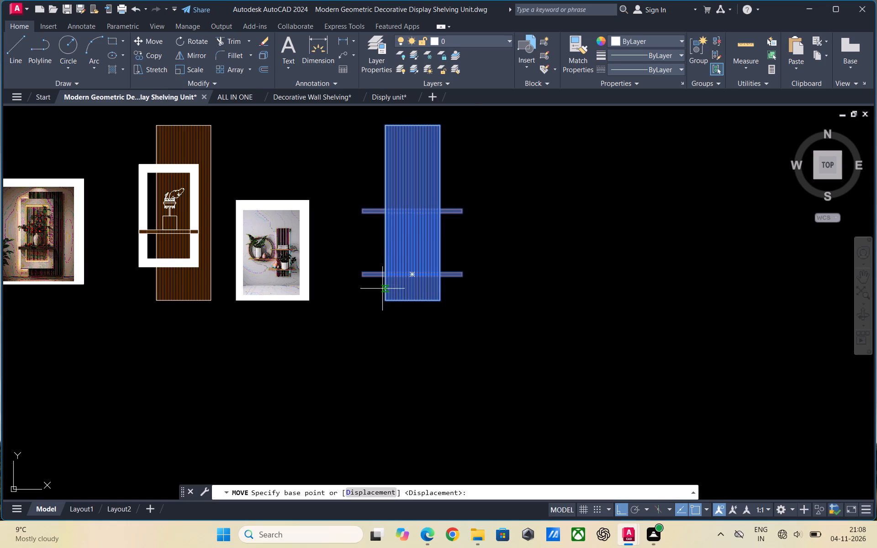
pyautogui.click(384, 301)
pyautogui.click(500, 299)
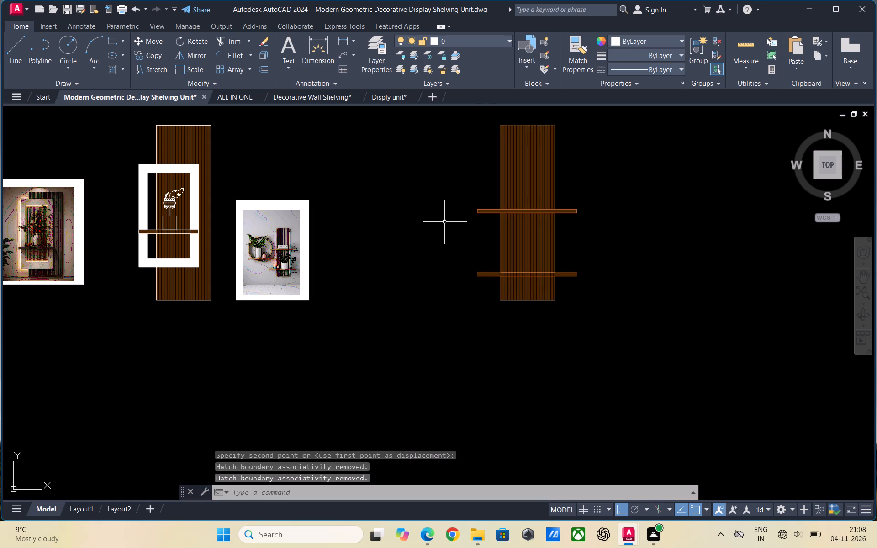
# Copy the upper shelf's outline and fill, with Ortho off, into the empty space between the reference image and the slatted panel.
pyautogui.click(455, 187)
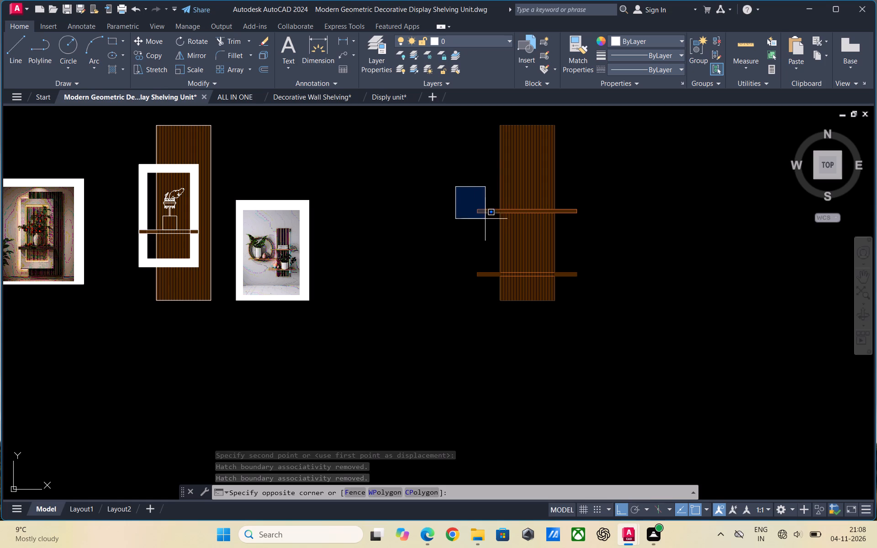
pyautogui.click(489, 232)
pyautogui.click(490, 231)
pyautogui.click(470, 195)
pyautogui.rightClick(421, 203)
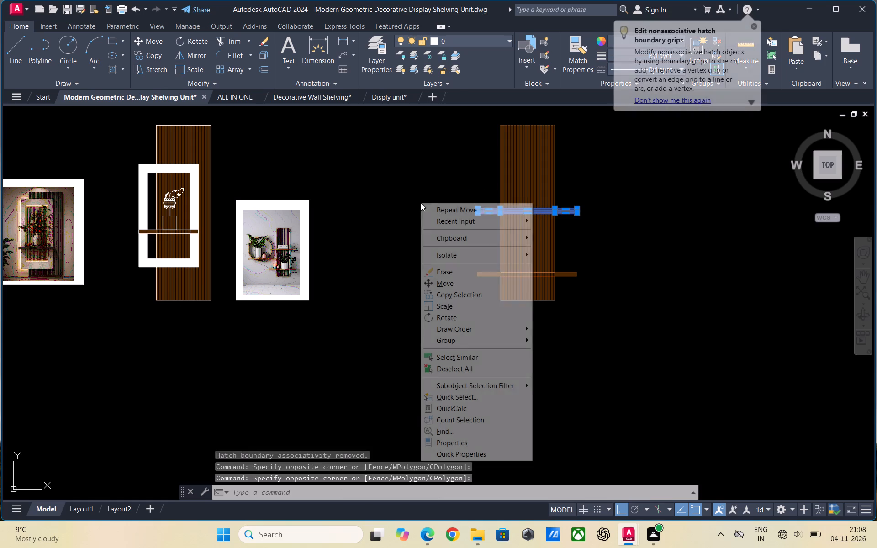
pyautogui.click(447, 296)
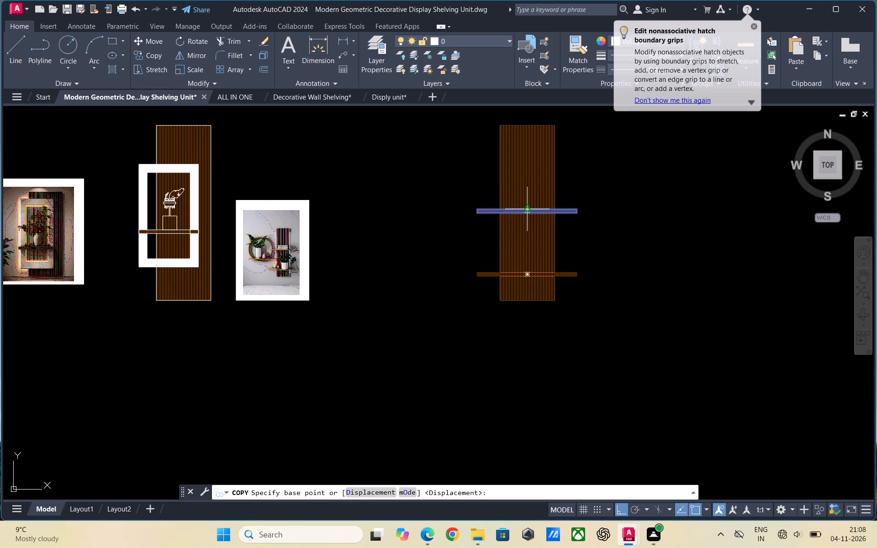
pyautogui.click(526, 212)
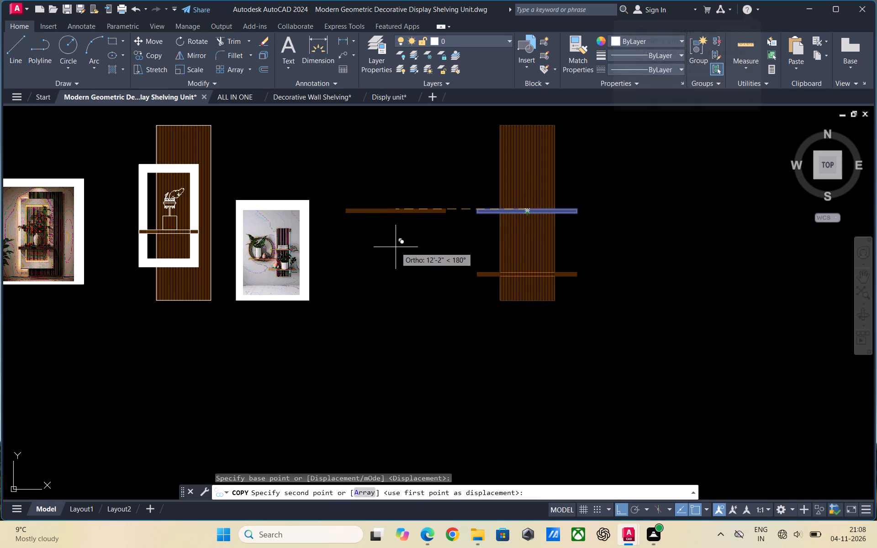
pyautogui.press('F8')
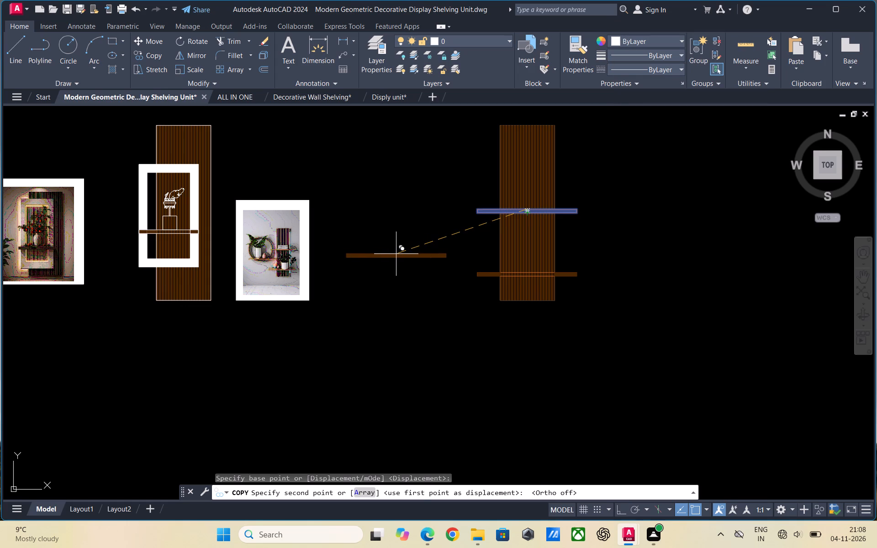
pyautogui.click(396, 254)
pyautogui.press('Escape')
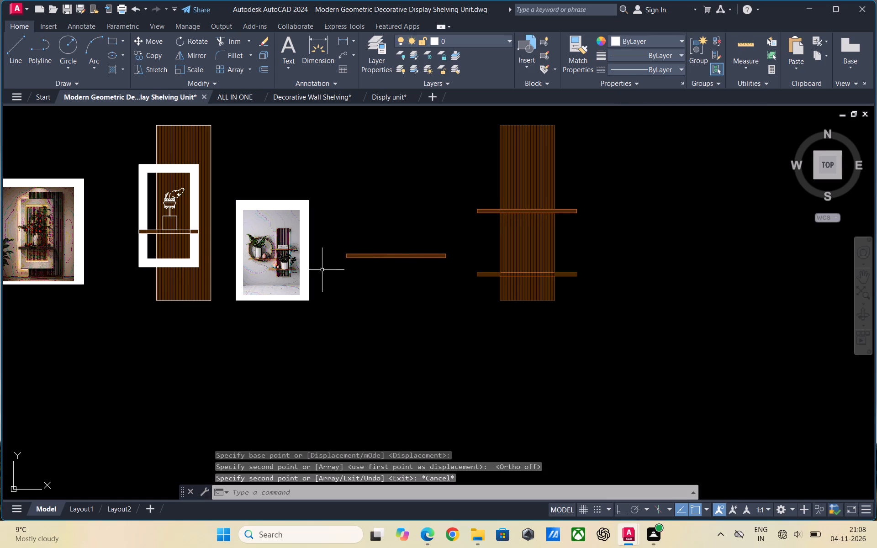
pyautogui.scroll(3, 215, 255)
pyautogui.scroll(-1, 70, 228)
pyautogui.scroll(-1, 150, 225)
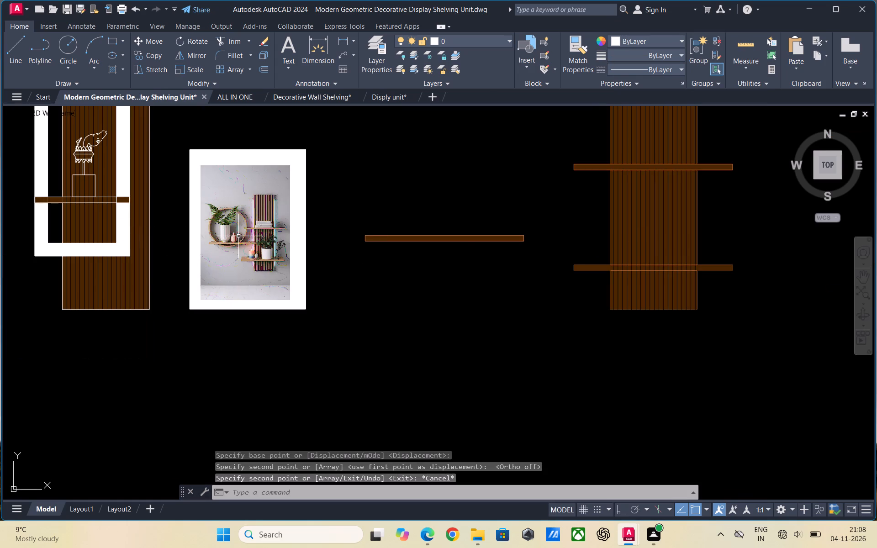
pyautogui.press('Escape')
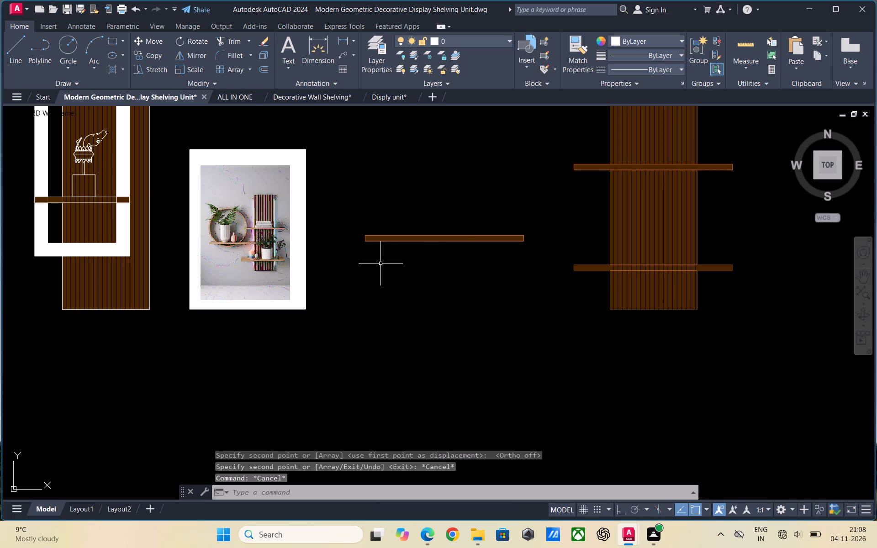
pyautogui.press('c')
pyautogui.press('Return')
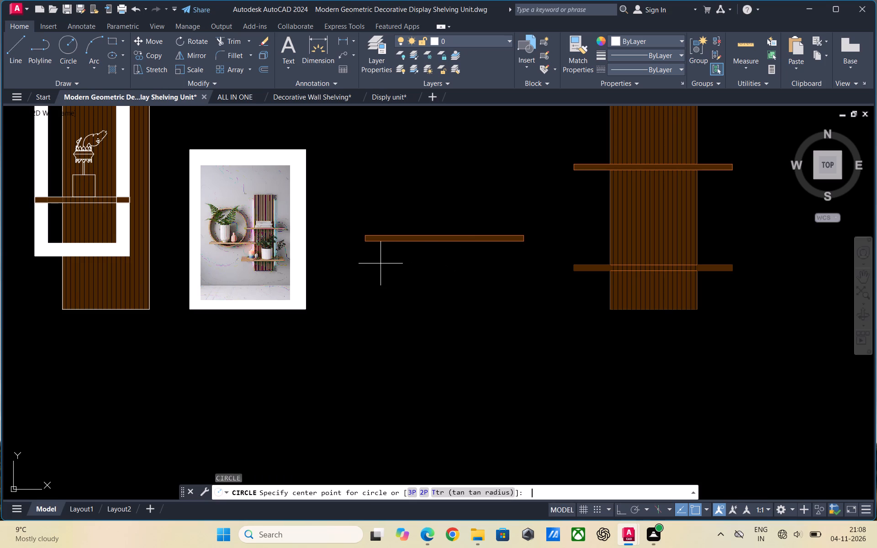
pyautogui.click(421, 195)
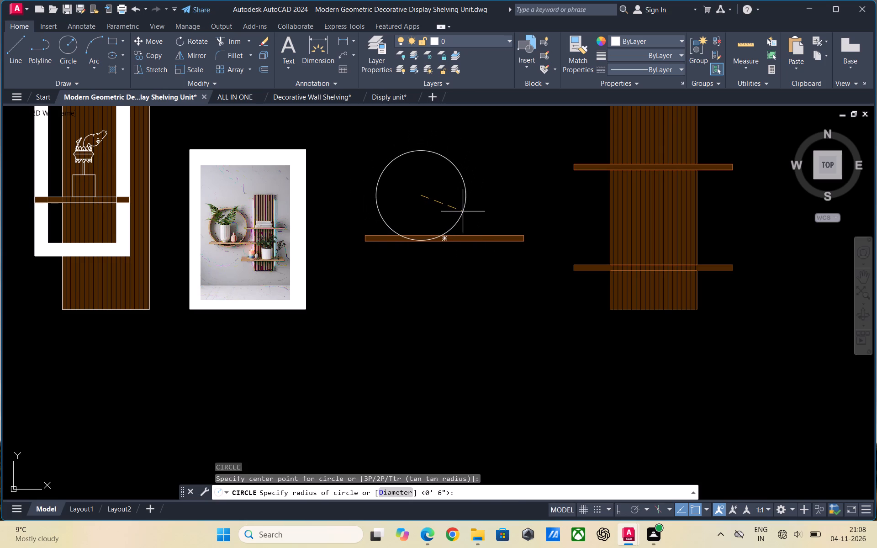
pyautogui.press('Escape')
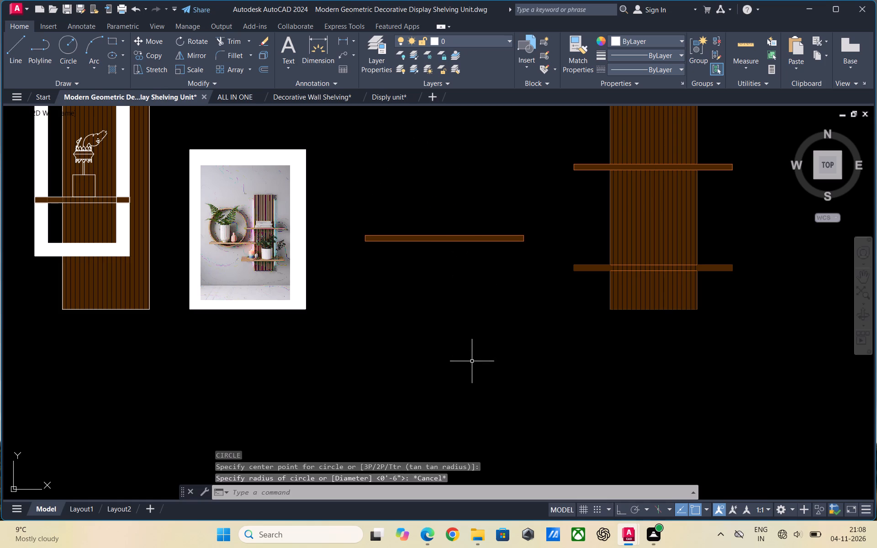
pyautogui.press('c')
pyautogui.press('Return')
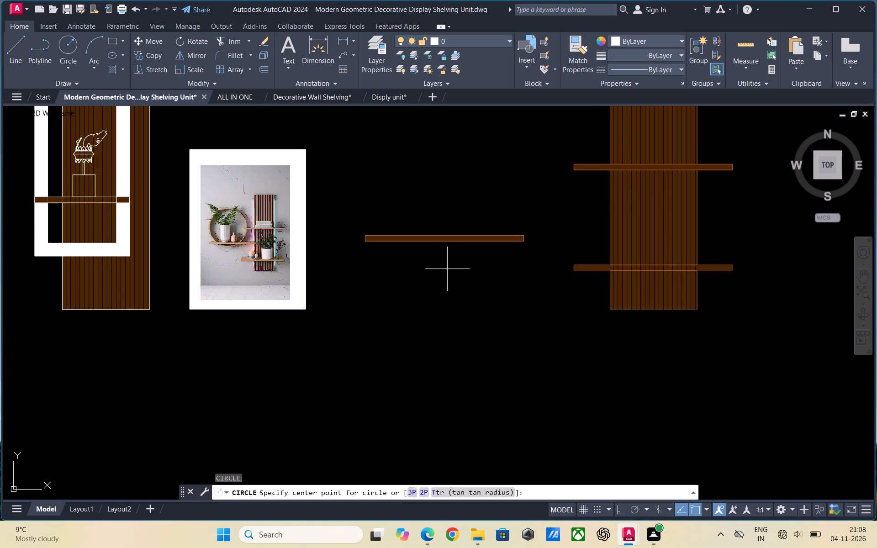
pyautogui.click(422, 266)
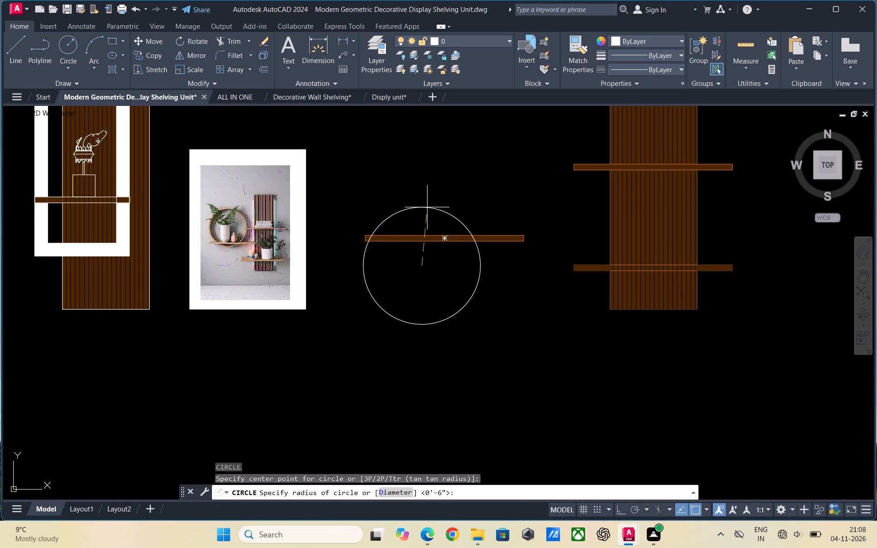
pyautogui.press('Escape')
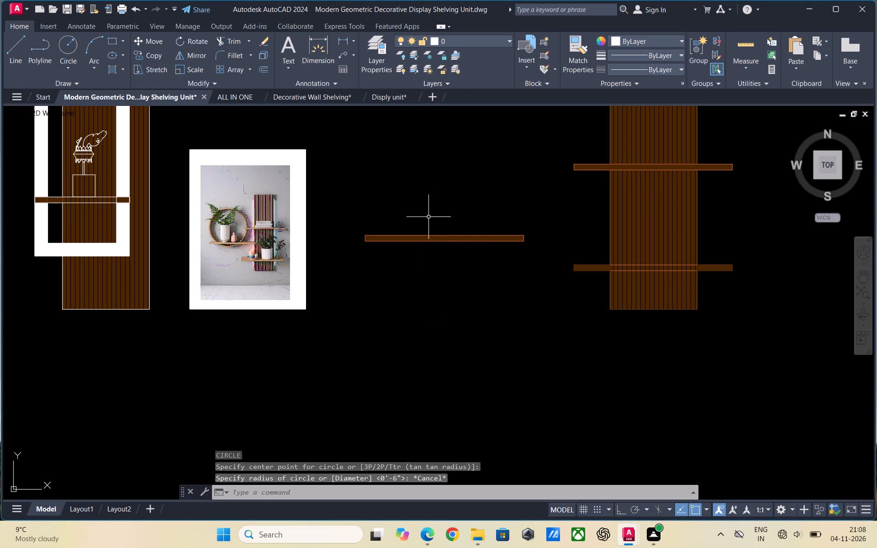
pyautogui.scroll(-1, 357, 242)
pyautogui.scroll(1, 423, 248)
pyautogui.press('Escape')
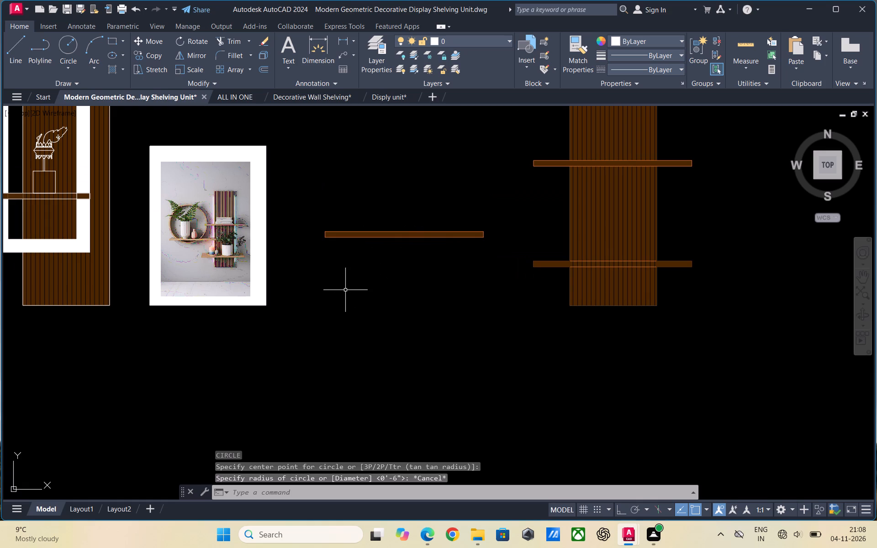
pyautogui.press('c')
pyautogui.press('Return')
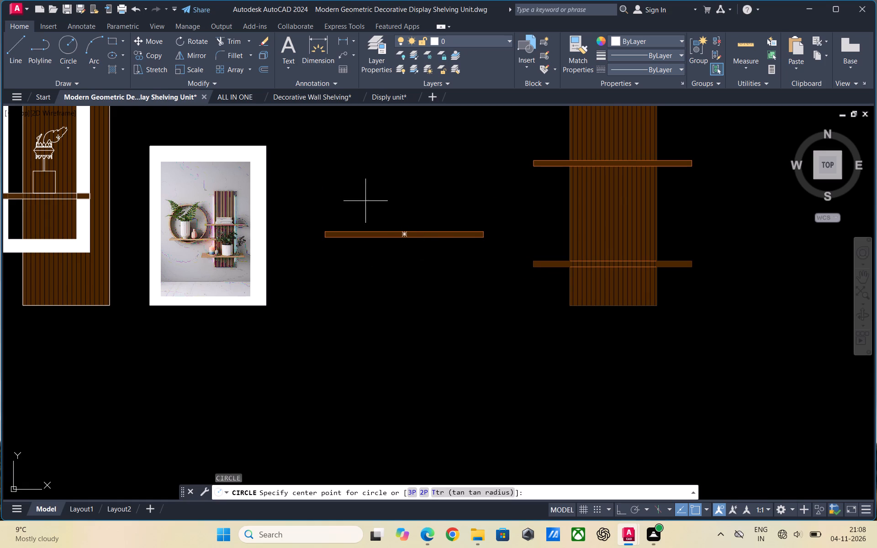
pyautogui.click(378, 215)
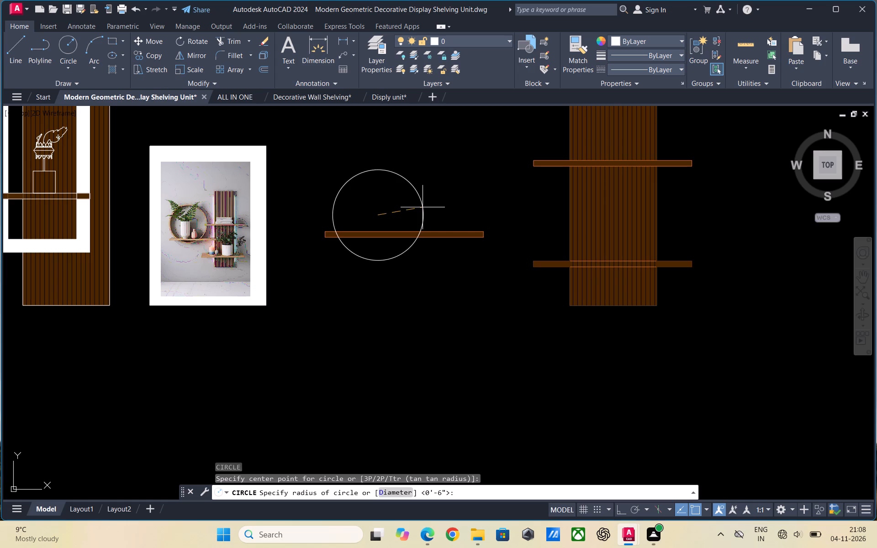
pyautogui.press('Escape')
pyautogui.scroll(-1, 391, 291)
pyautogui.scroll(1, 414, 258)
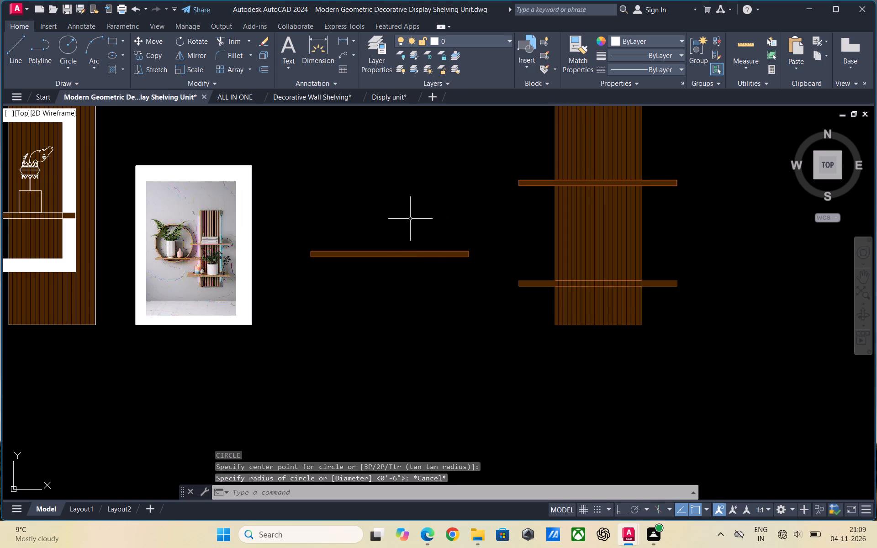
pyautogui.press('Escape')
# Draw a circle centred just above the copied shelf's left part, its lower edge crossing below the shelf.
pyautogui.press('c')
pyautogui.press('Return')
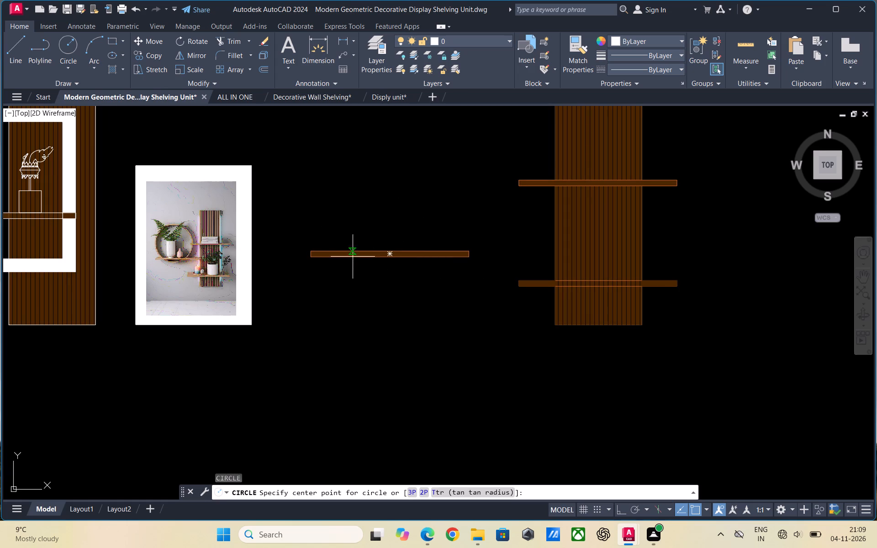
pyautogui.click(343, 232)
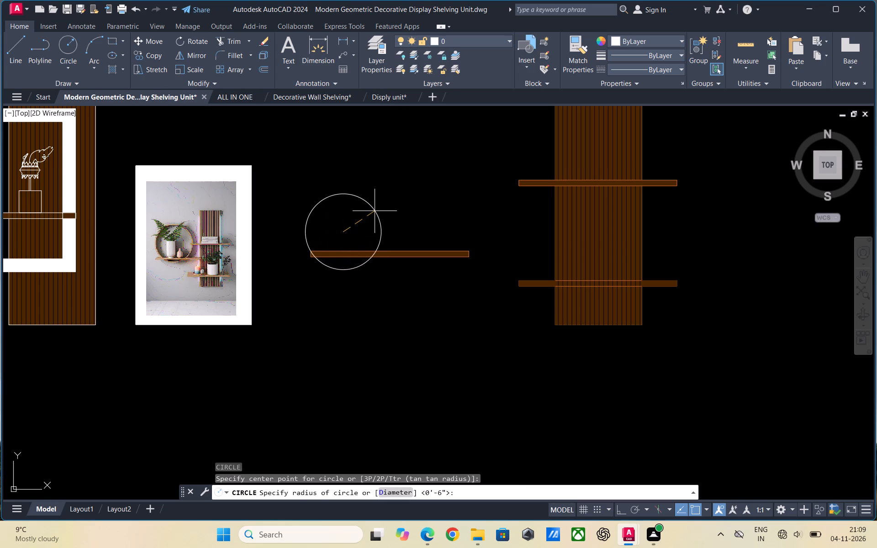
pyautogui.click(375, 211)
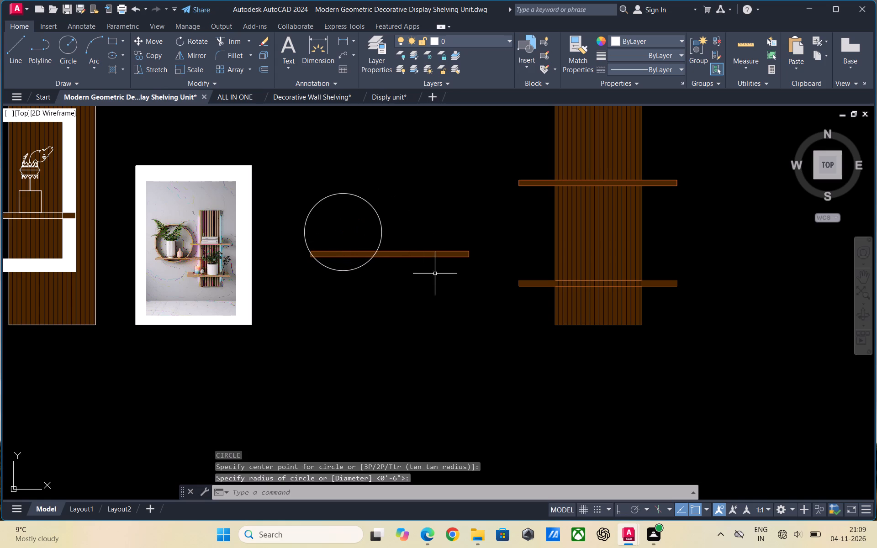
pyautogui.press('Escape')
# Move the circle slightly upward so its lower edge extends only a little below the copied shelf.
pyautogui.scroll(-1, 373, 327)
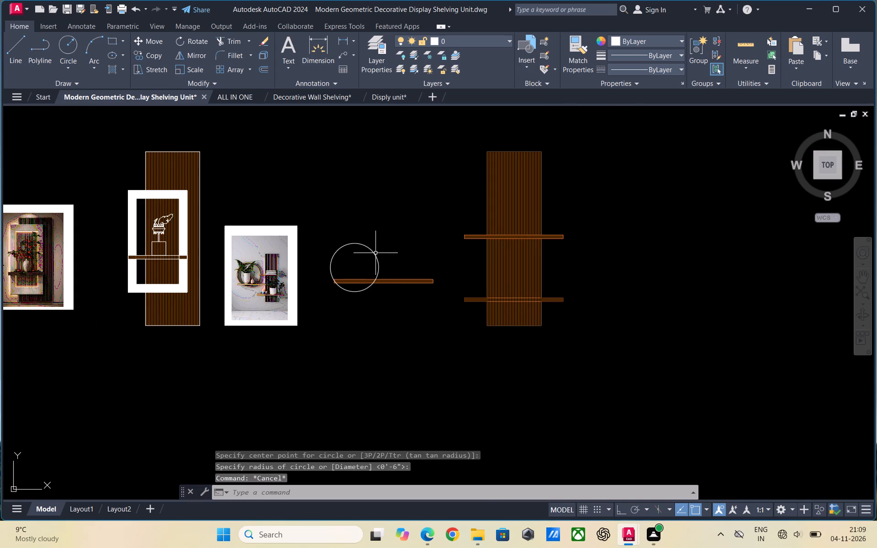
pyautogui.click(375, 253)
pyautogui.rightClick(375, 253)
pyautogui.click(398, 327)
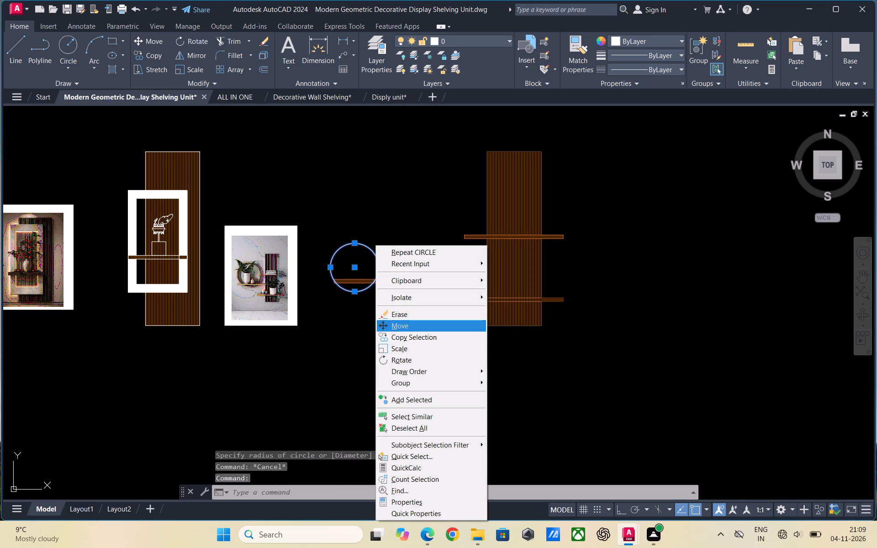
pyautogui.scroll(2, 351, 295)
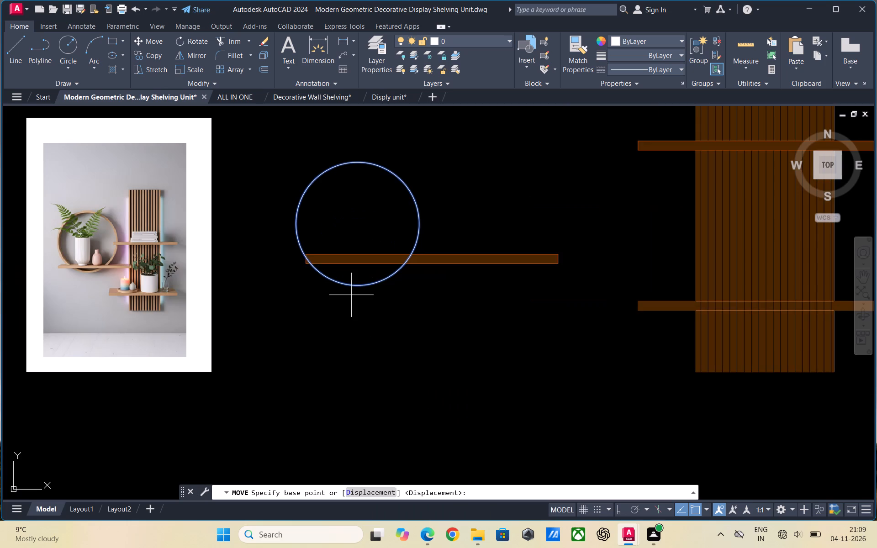
pyautogui.click(351, 295)
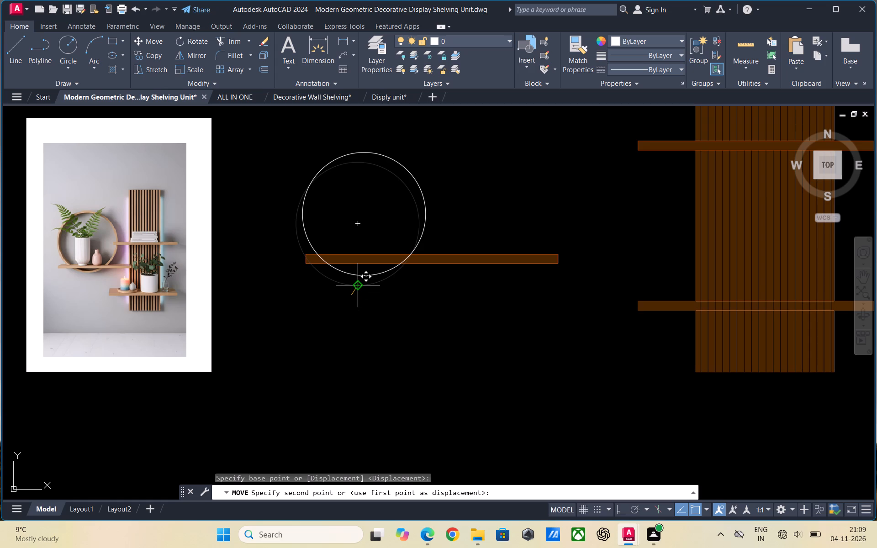
pyautogui.click(355, 281)
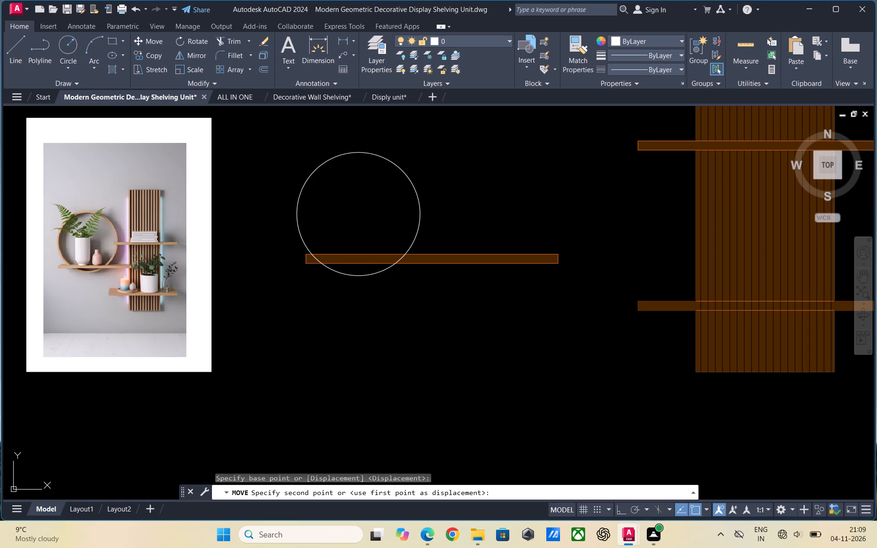
pyautogui.scroll(-1, 316, 300)
pyautogui.scroll(1, 345, 297)
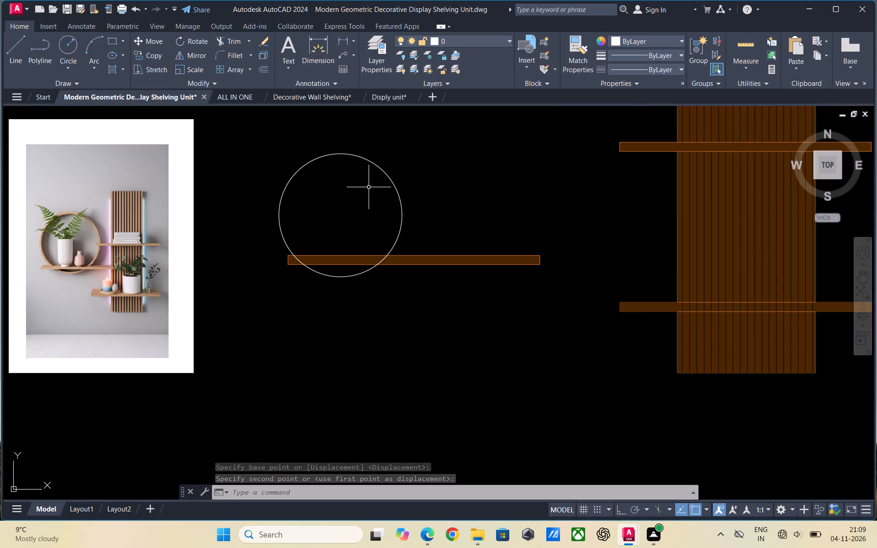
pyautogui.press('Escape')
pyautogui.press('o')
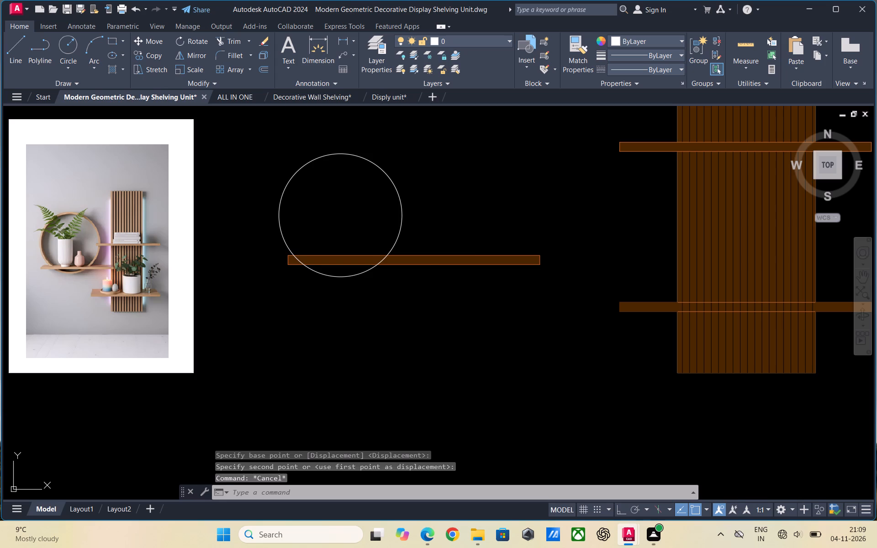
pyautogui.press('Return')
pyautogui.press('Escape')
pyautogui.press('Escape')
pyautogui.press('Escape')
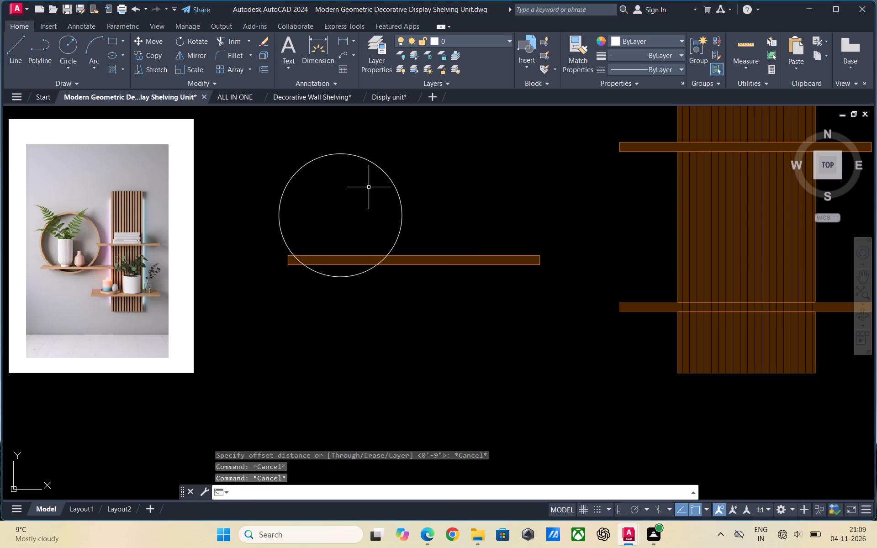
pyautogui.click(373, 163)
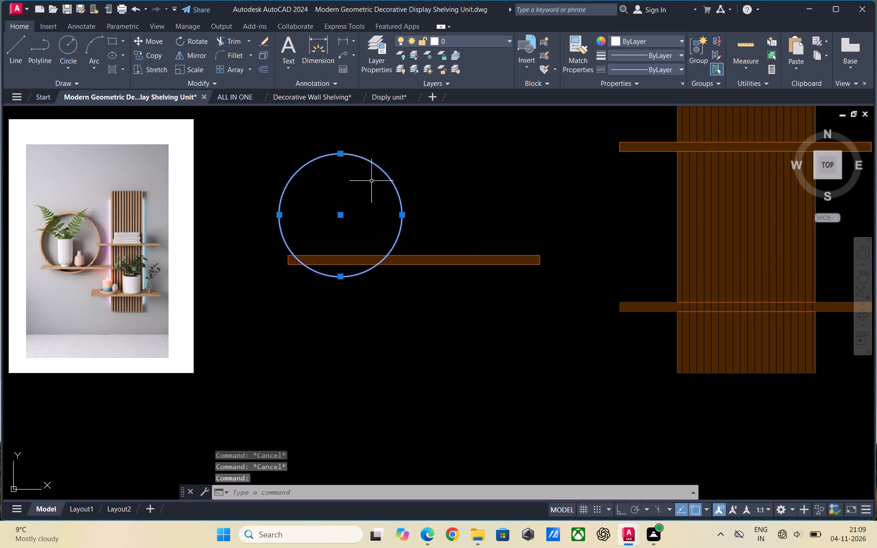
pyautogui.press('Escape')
# Save the drawing.
pyautogui.scroll(-1, 349, 202)
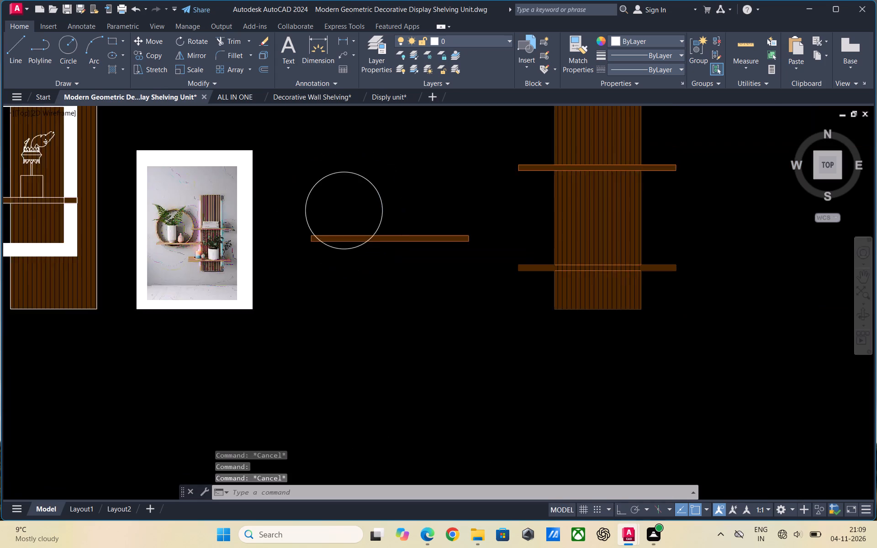
pyautogui.scroll(-1, 349, 202)
pyautogui.hotkey('ctrl', 's')
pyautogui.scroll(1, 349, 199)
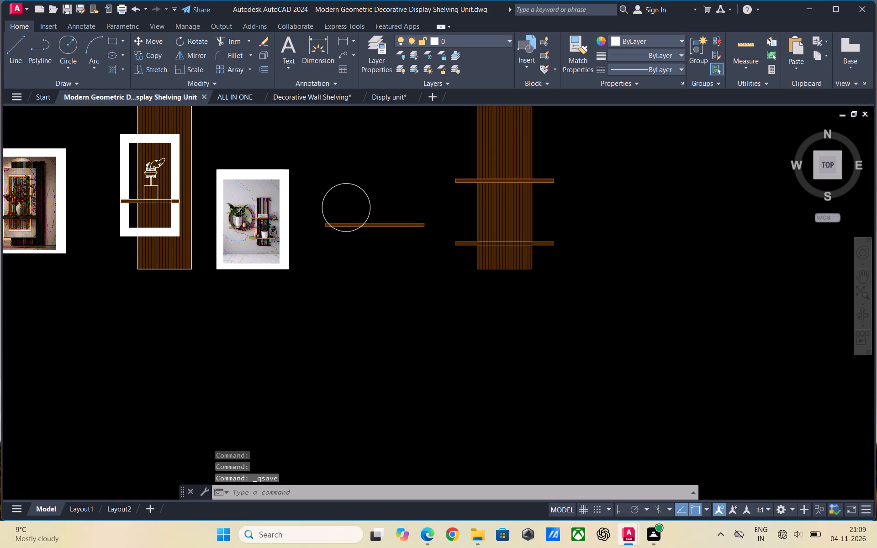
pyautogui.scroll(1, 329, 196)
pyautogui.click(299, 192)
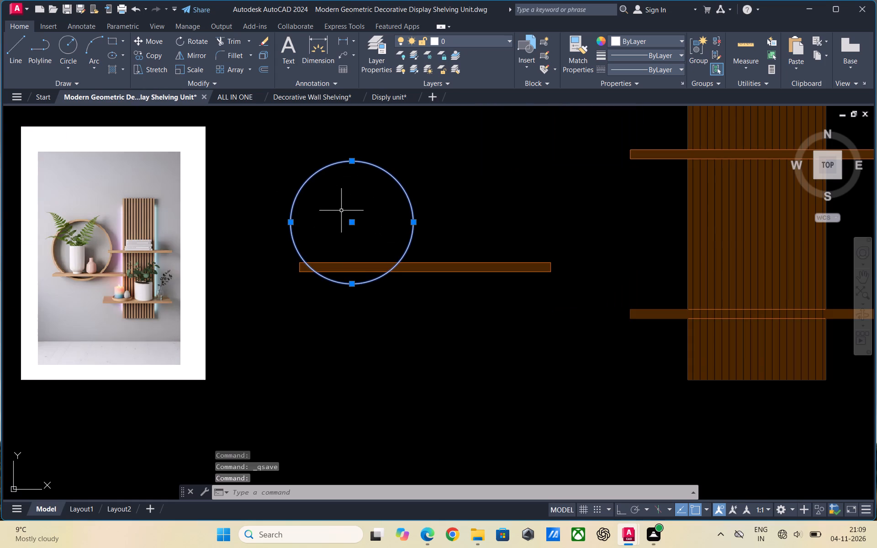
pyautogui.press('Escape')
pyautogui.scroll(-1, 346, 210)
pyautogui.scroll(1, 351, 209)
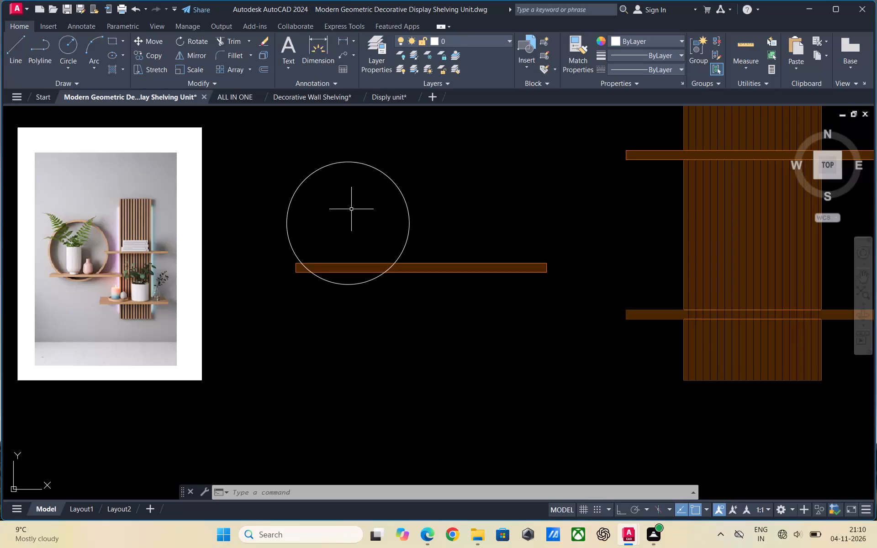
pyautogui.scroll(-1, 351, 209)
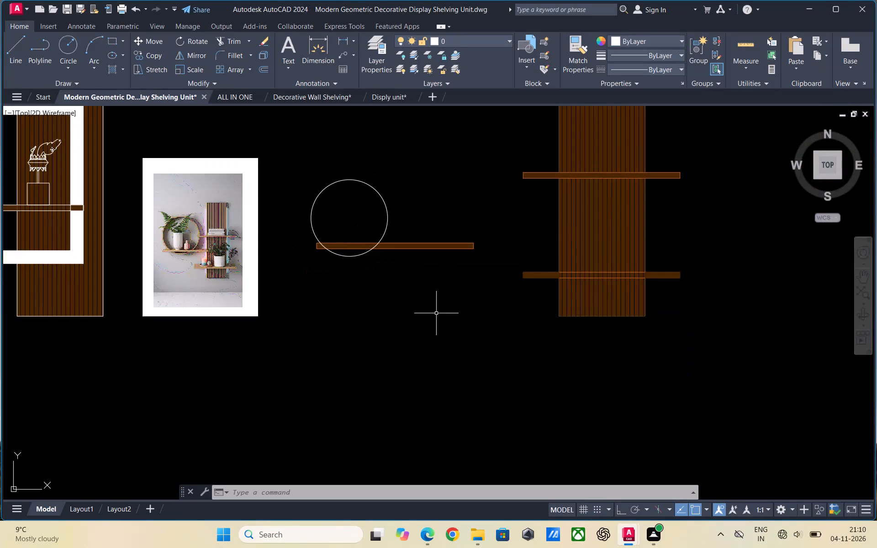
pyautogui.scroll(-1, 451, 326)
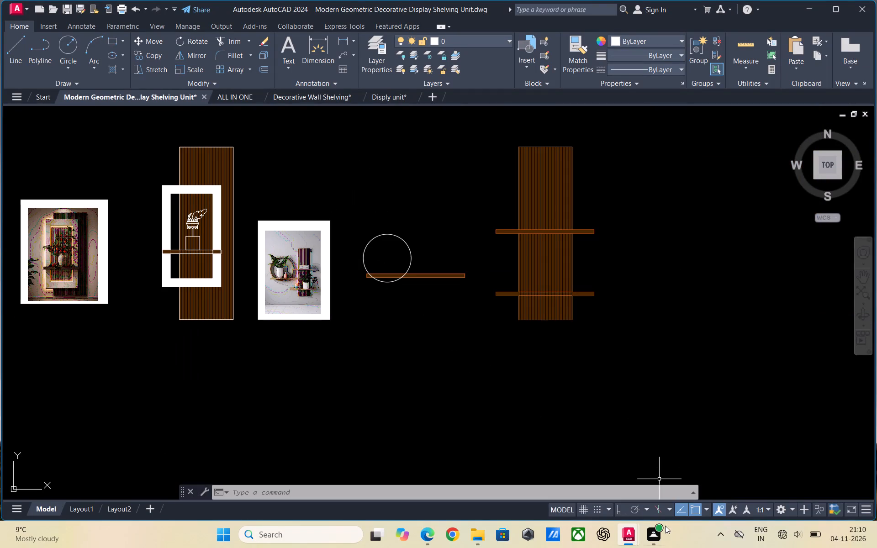
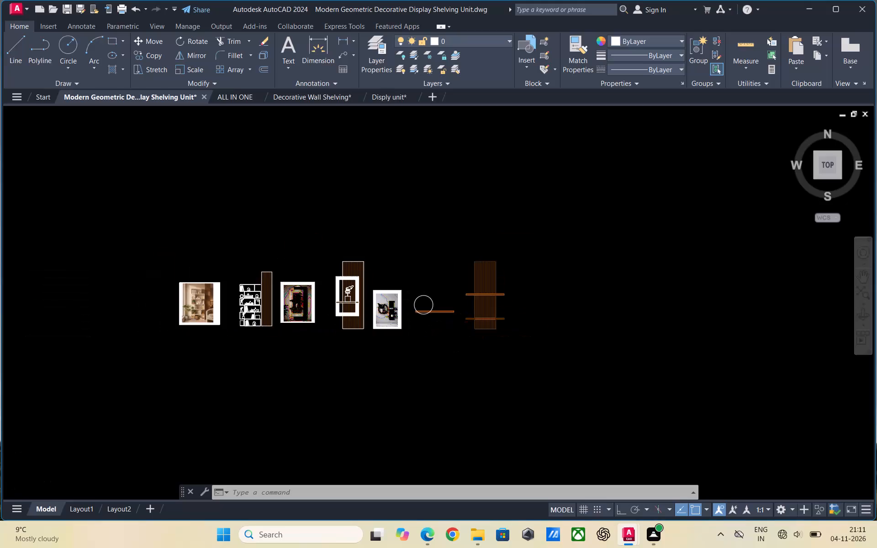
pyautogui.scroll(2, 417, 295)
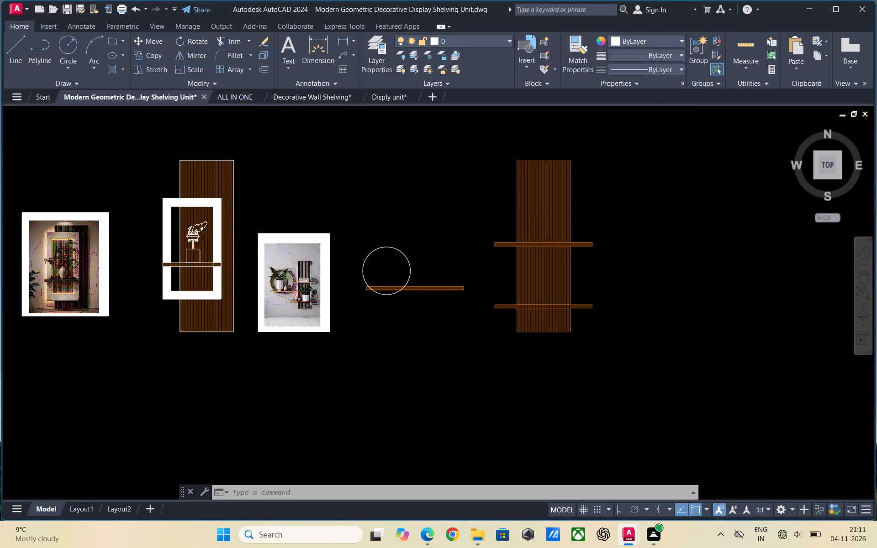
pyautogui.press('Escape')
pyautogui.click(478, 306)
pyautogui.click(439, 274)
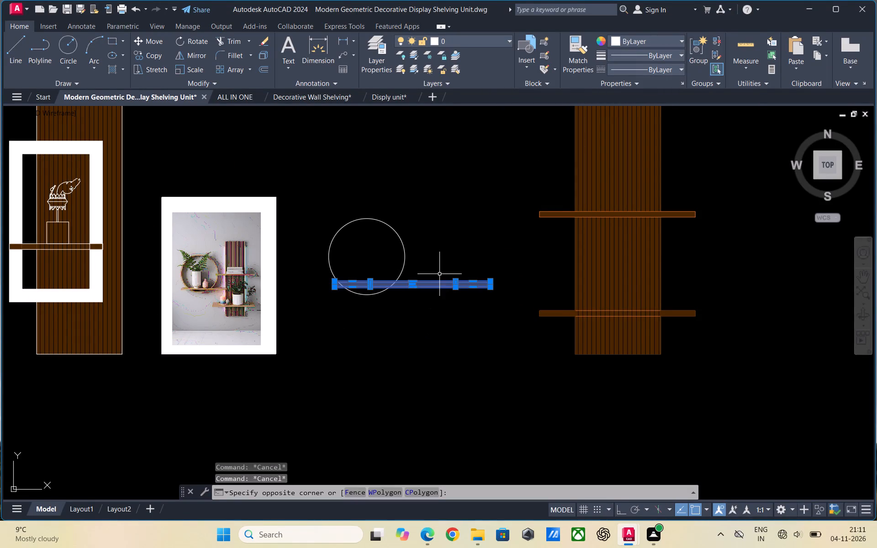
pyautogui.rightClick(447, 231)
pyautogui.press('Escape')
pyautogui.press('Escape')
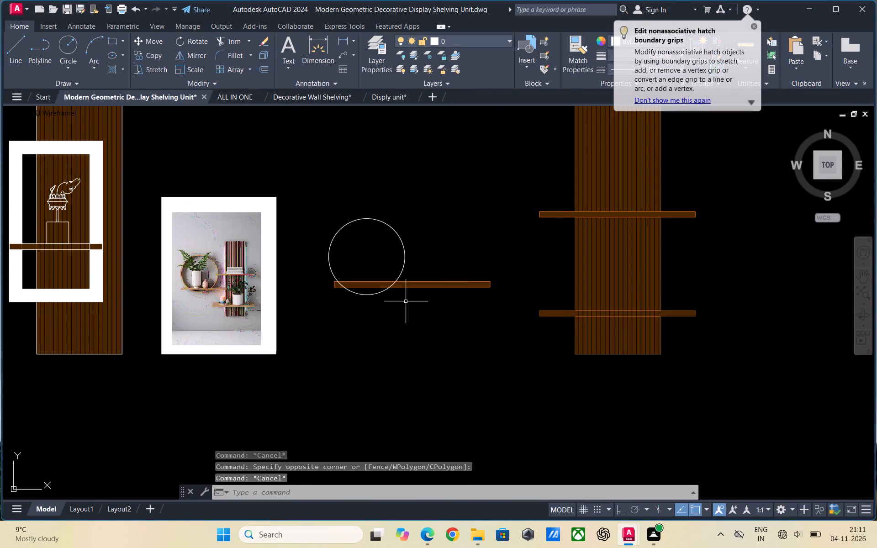
# Erase the circle that crosses the copied shelf.
pyautogui.scroll(1, 451, 294)
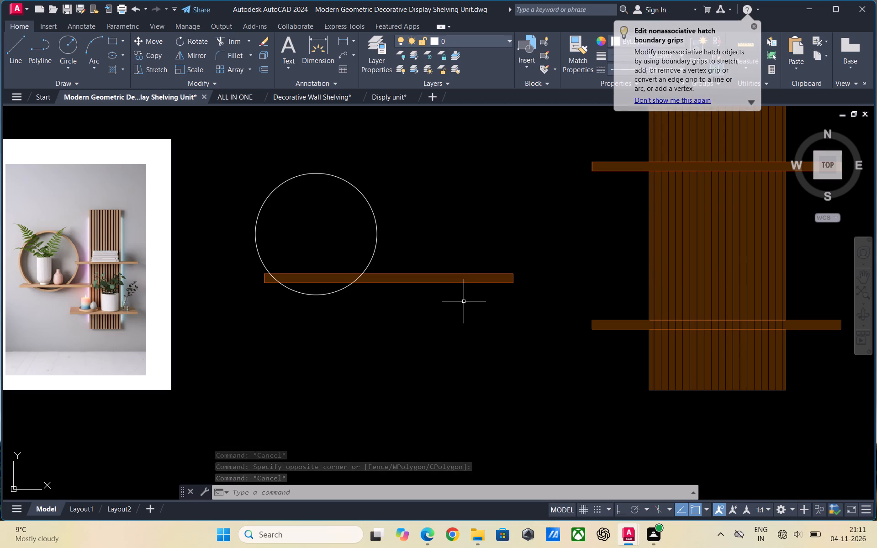
pyautogui.click(378, 231)
pyautogui.press('Delete')
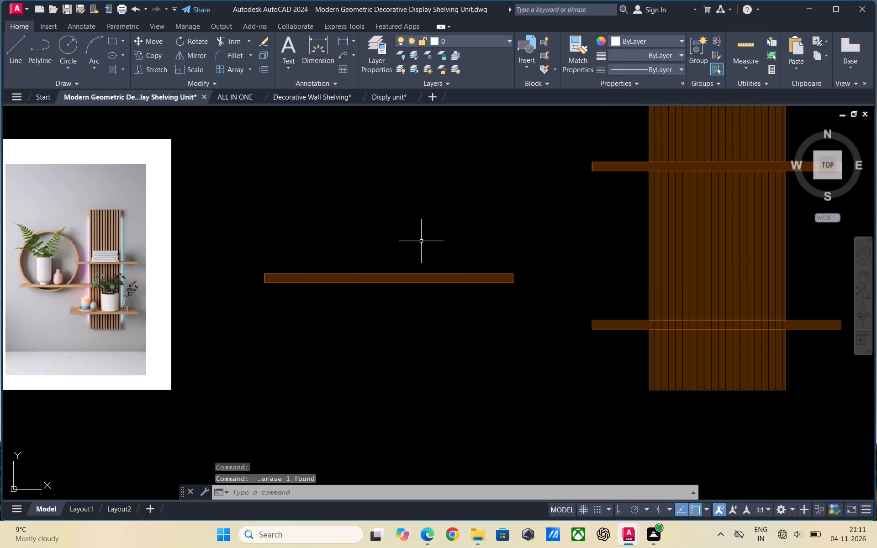
# Draw a new circle centred above the copied shelf's left part, its lower edge extending slightly below the shelf.
pyautogui.press('c')
pyautogui.press('Return')
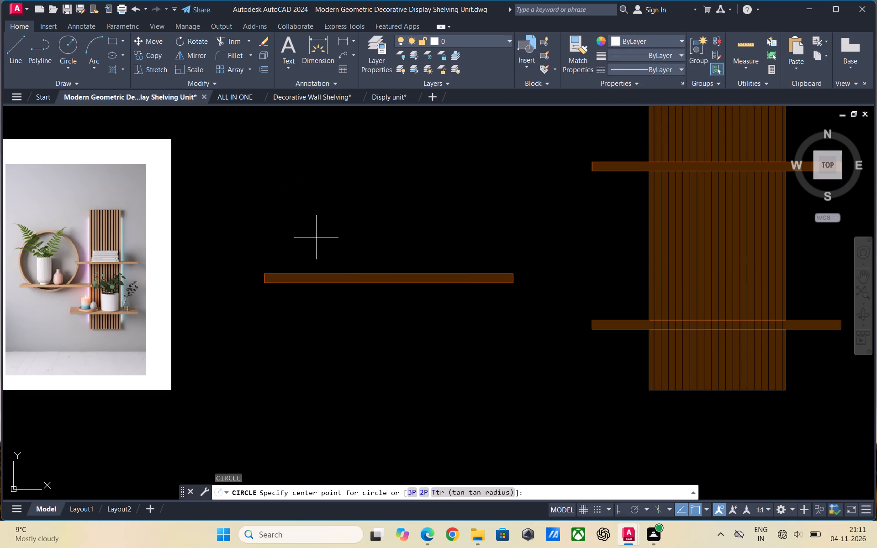
pyautogui.click(320, 233)
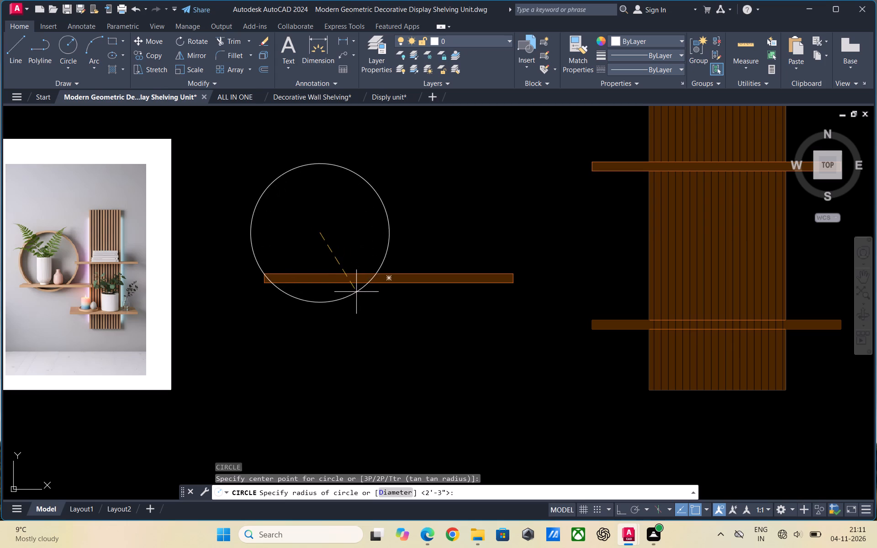
pyautogui.click(356, 288)
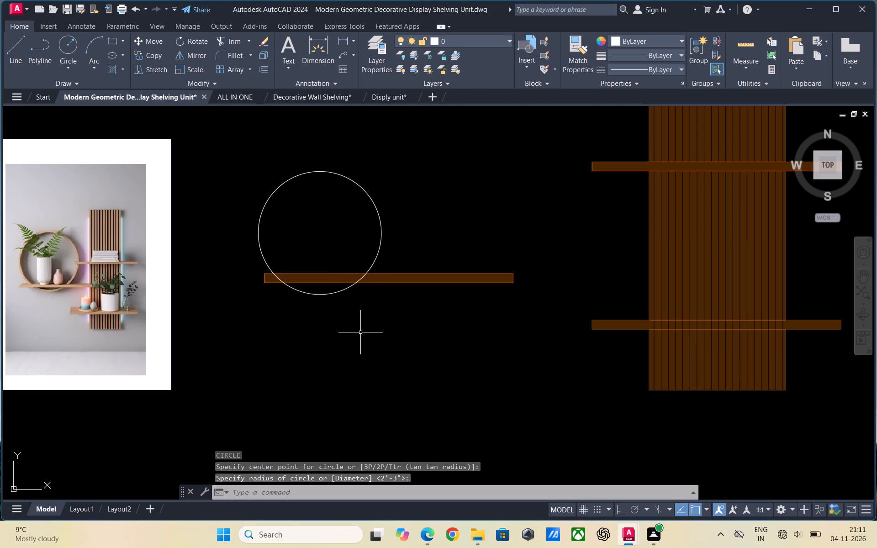
pyautogui.press('Escape')
# Move the circle slightly to the right and up so the shelf's left end sticks out past it.
pyautogui.click(380, 228)
pyautogui.rightClick(380, 228)
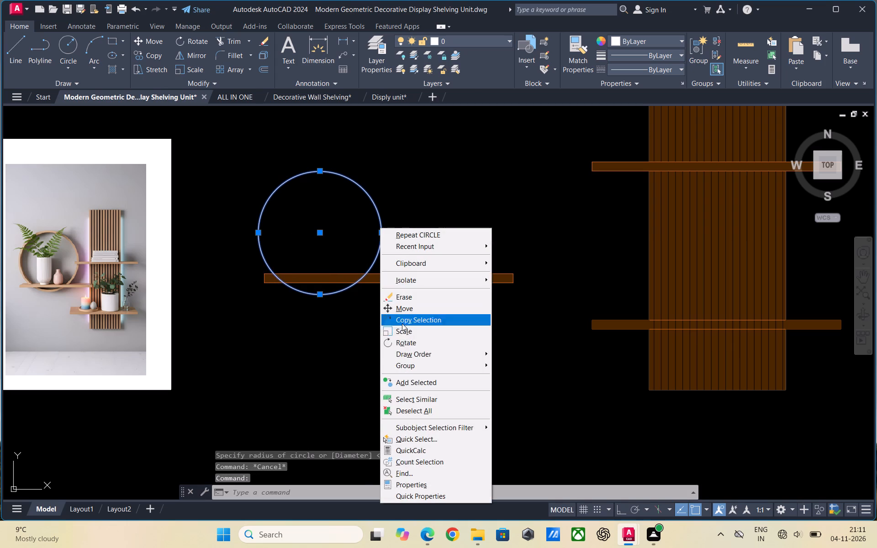
pyautogui.click(408, 311)
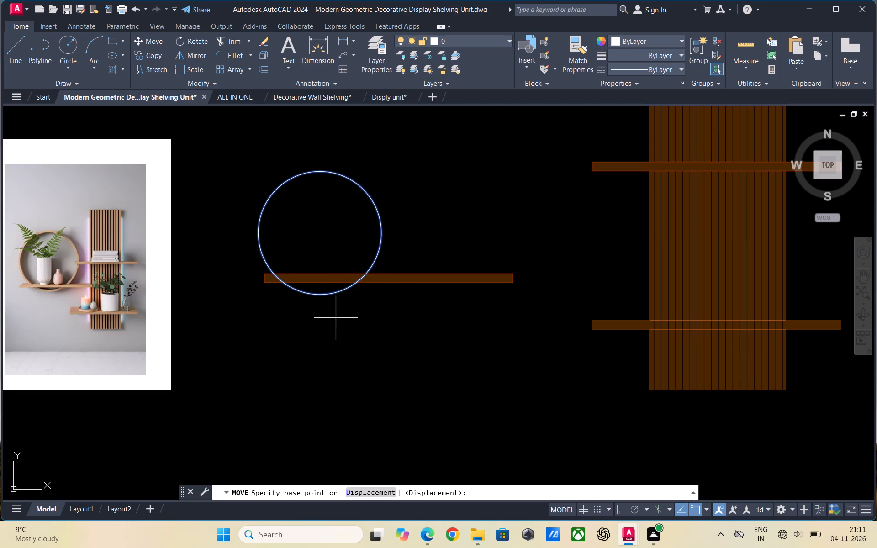
pyautogui.click(317, 298)
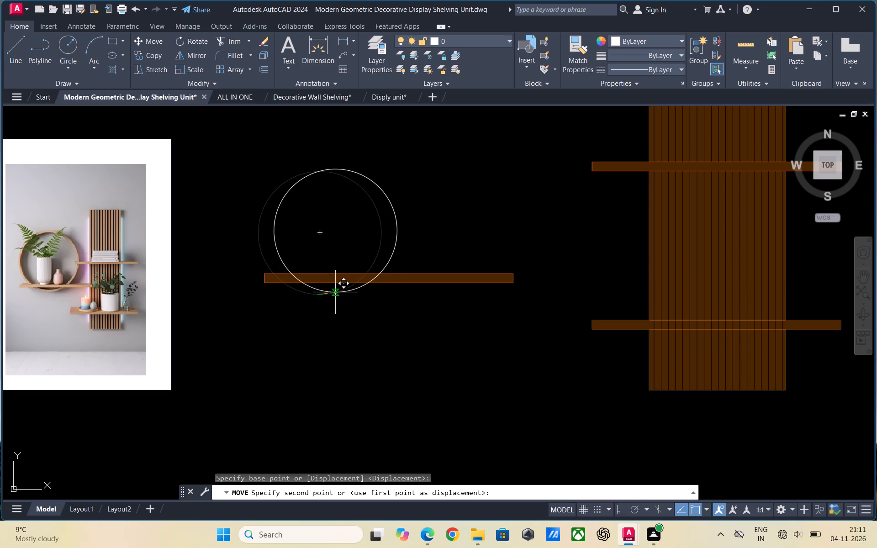
pyautogui.click(335, 292)
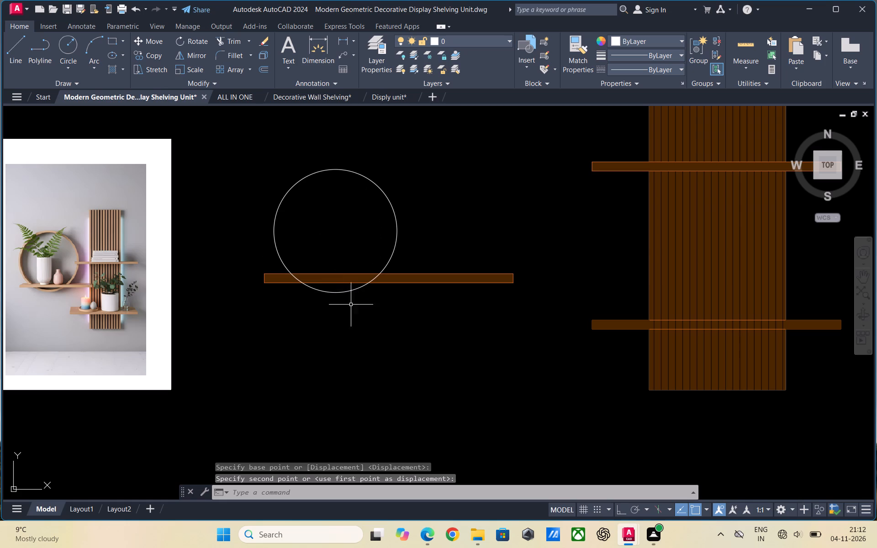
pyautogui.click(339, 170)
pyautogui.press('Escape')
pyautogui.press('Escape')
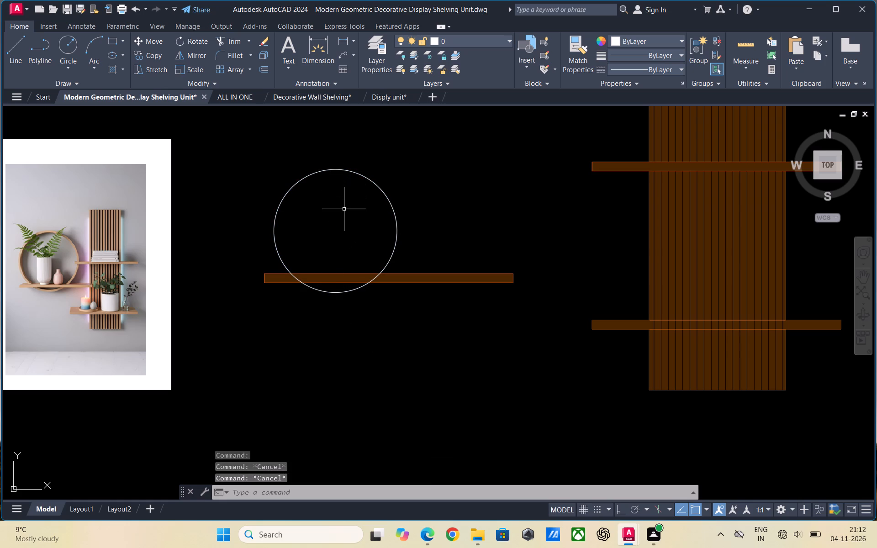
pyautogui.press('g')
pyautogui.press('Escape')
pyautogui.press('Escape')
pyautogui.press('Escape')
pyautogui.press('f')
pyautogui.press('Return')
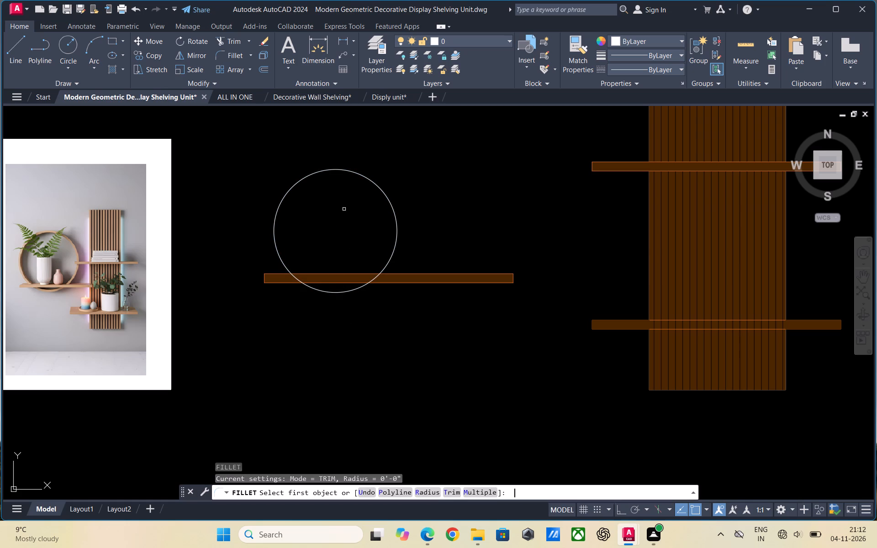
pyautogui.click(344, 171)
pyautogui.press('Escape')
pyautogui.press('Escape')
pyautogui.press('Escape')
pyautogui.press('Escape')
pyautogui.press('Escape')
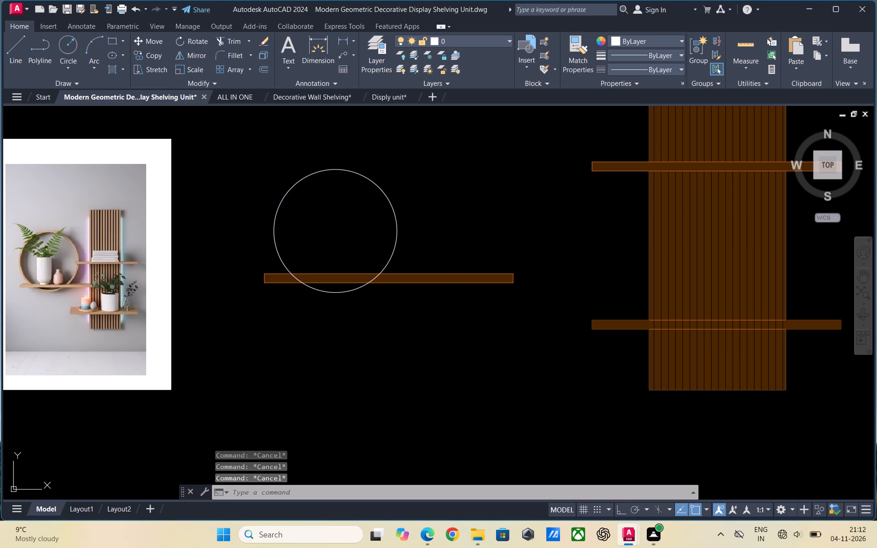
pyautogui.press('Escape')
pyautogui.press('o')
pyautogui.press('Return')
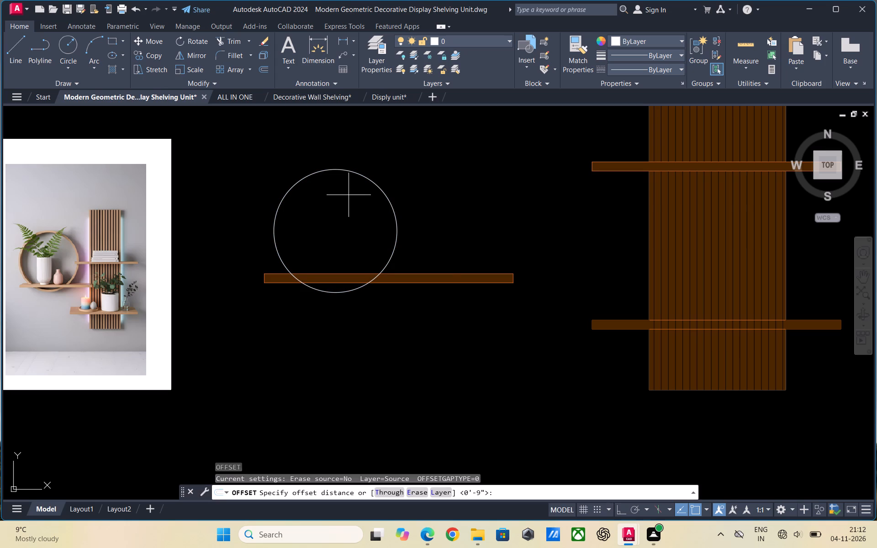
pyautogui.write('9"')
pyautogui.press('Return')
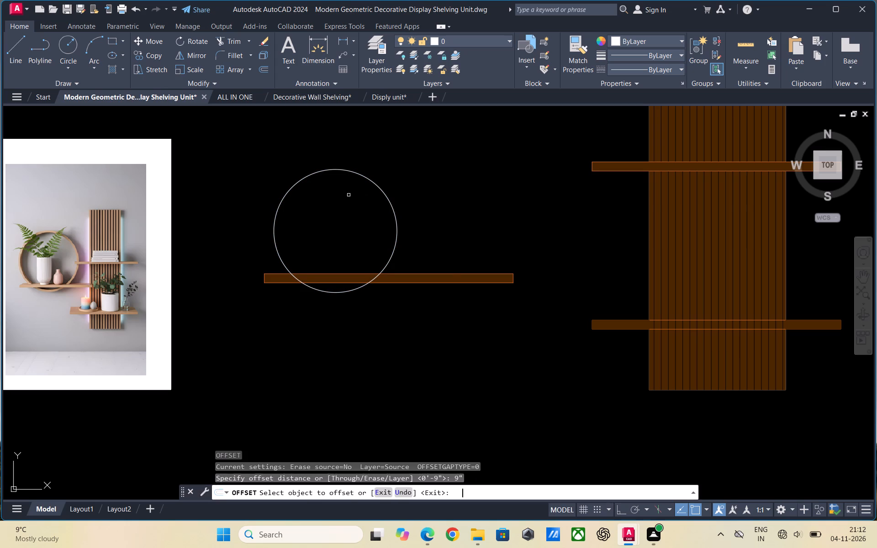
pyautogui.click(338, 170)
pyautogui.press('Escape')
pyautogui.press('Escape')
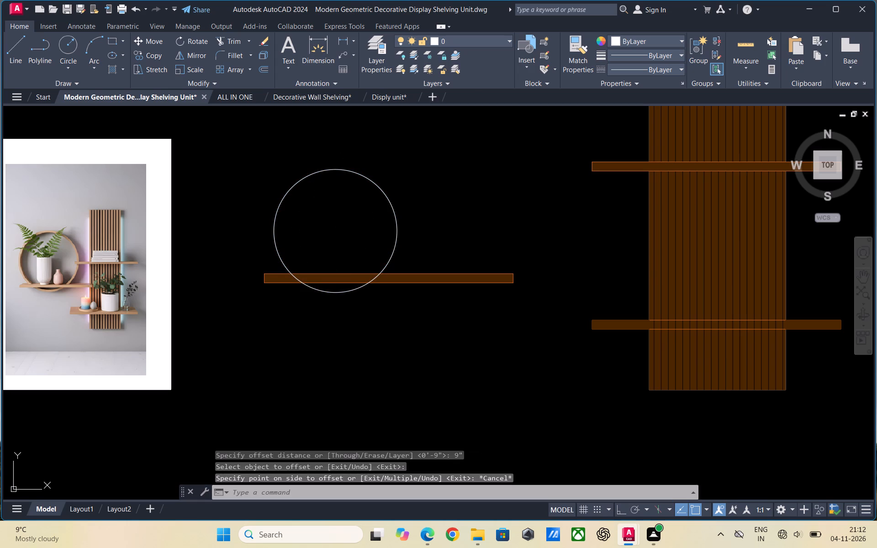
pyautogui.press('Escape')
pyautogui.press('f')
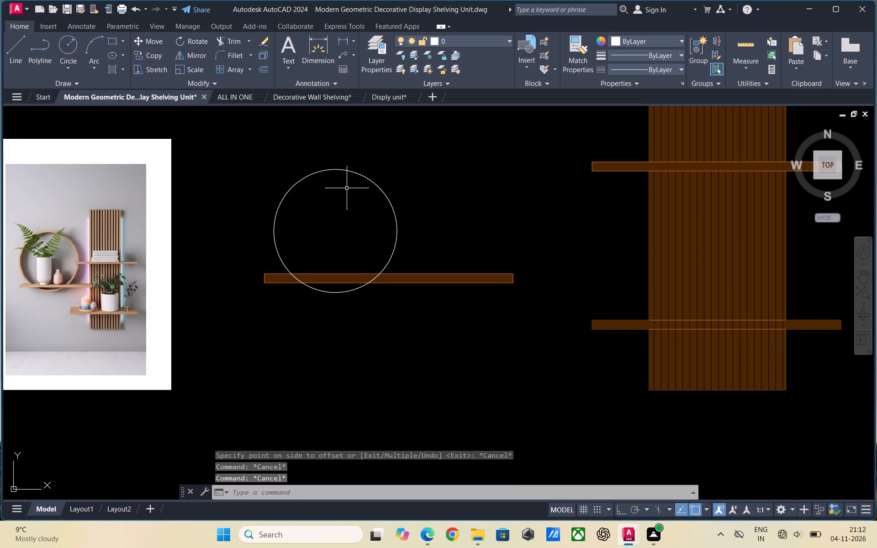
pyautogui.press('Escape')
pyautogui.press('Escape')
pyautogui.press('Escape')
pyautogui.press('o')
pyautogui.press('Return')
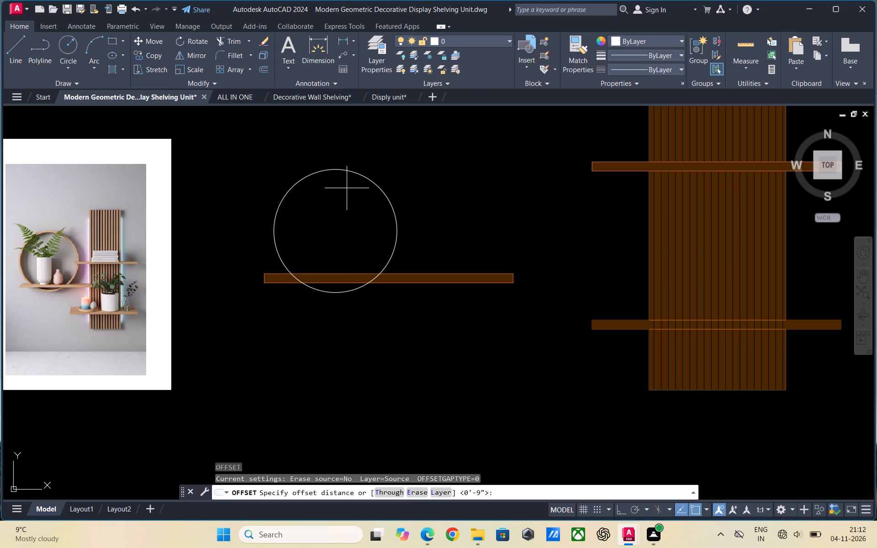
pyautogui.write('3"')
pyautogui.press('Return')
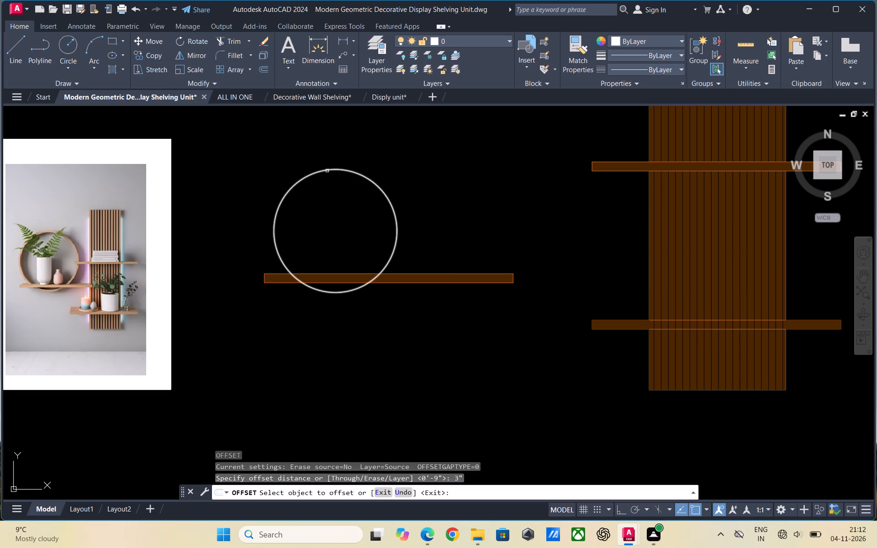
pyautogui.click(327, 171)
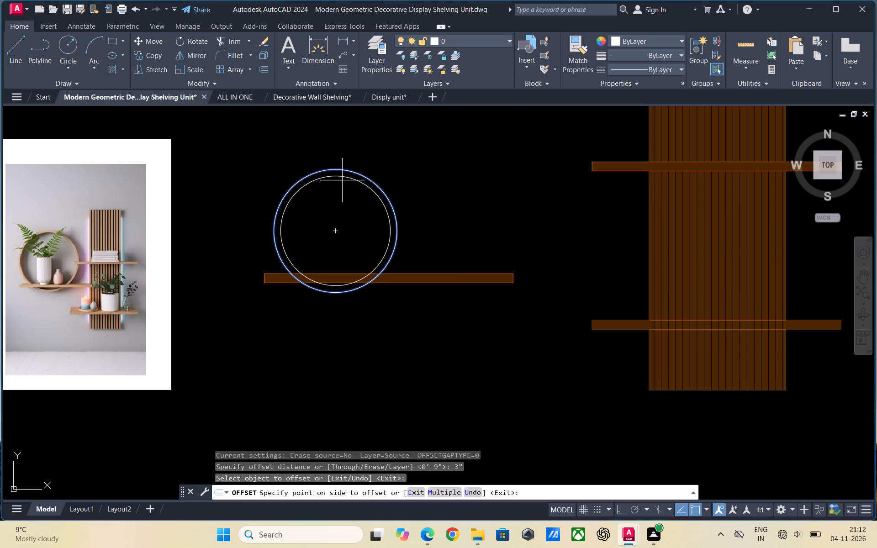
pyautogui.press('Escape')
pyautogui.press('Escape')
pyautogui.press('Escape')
# Offset the circle 2" inward to form a thin ring.
pyautogui.press('o')
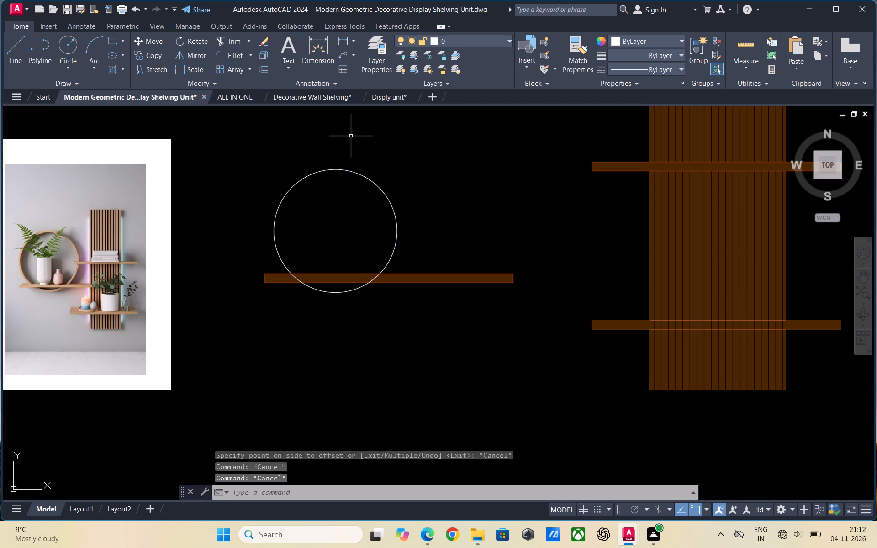
pyautogui.press('Return')
pyautogui.write('2"')
pyautogui.press('Return')
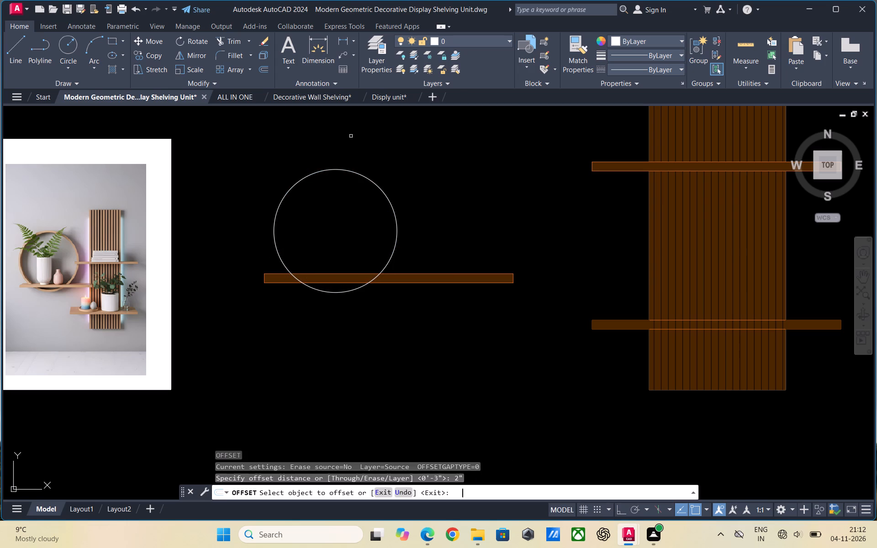
pyautogui.click(339, 168)
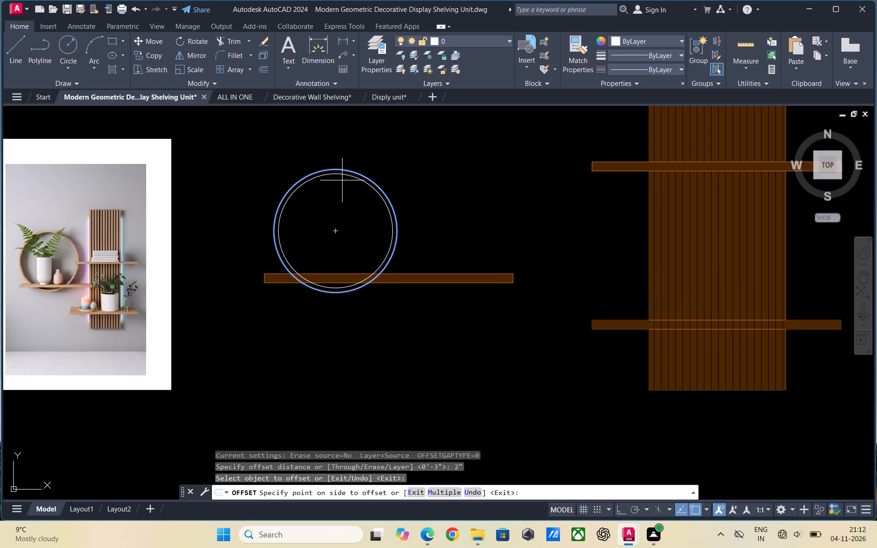
pyautogui.click(342, 180)
pyautogui.press('Escape')
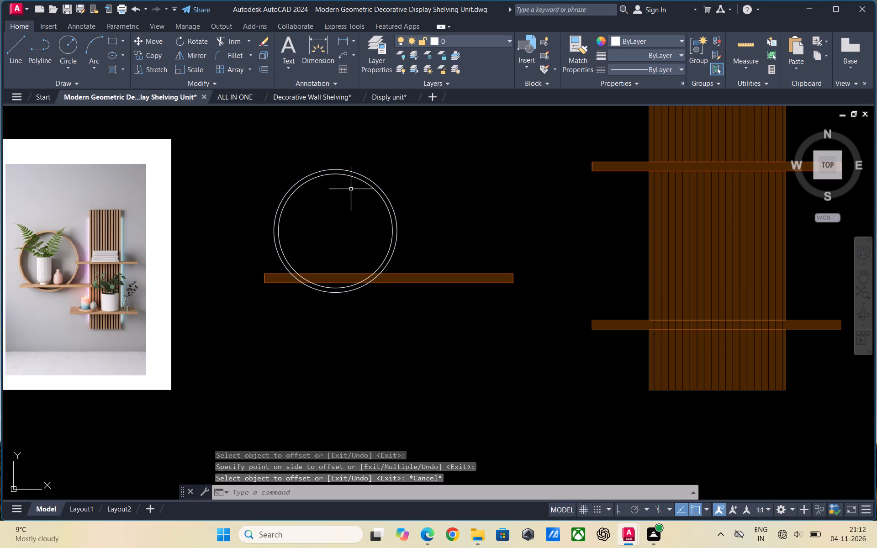
# Fill the ring between the two circles with a solid hatch in colour 38, including its parts across and below the shelf.
pyautogui.scroll(2, 350, 189)
pyautogui.scroll(-2, 347, 190)
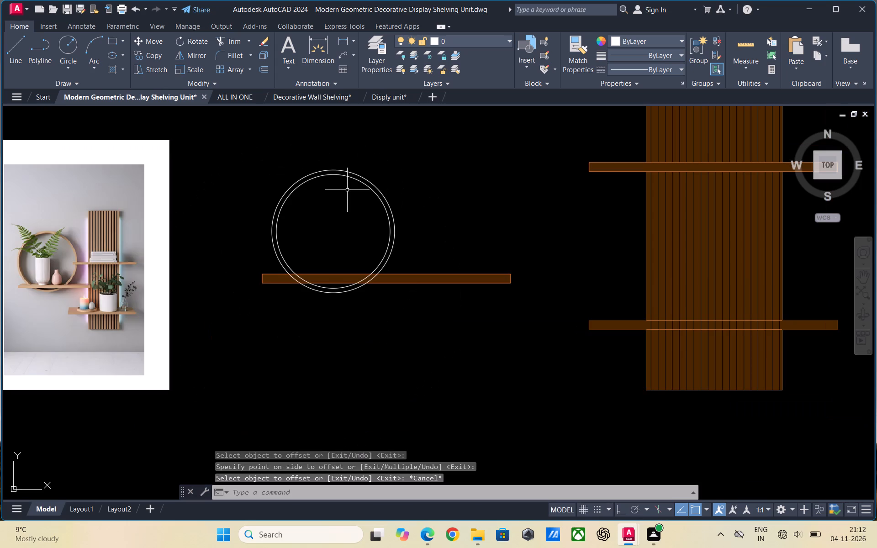
pyautogui.press('Escape')
pyautogui.write('hatch')
pyautogui.press('Return')
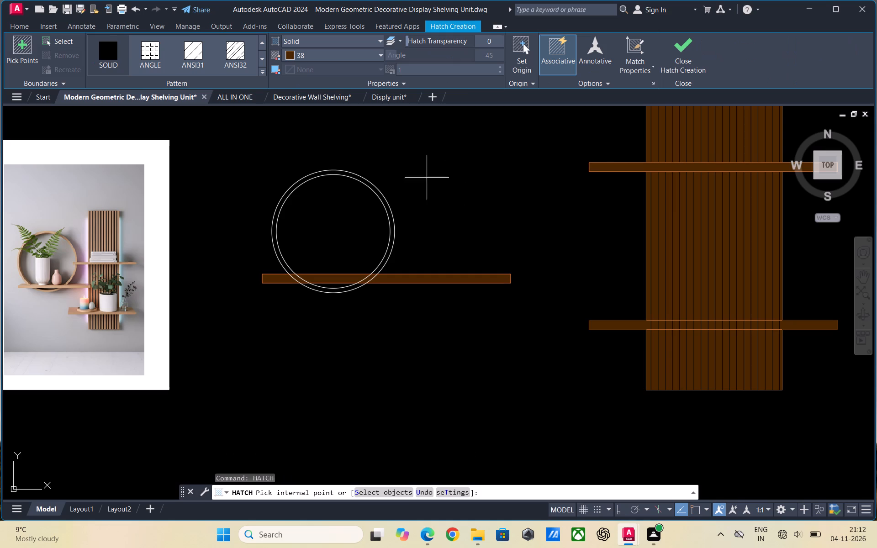
pyautogui.scroll(1, 334, 172)
pyautogui.click(334, 172)
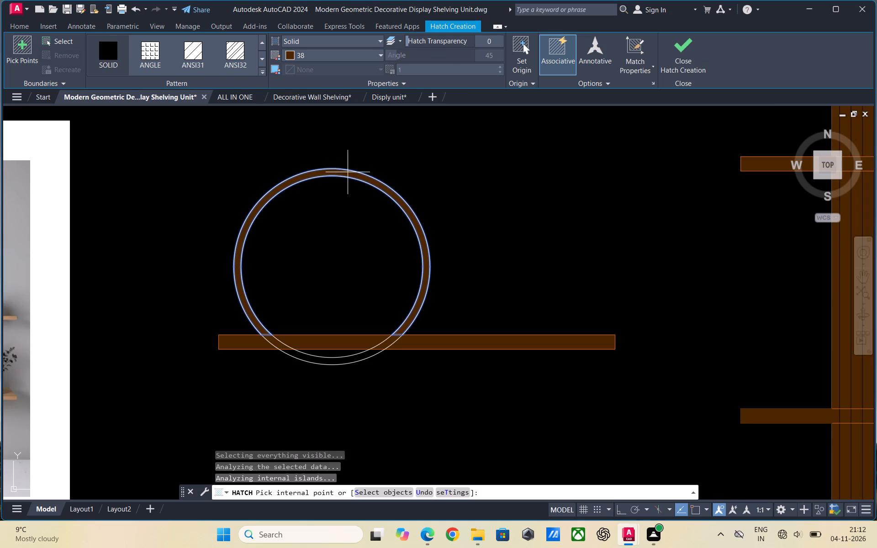
pyautogui.scroll(2, 359, 361)
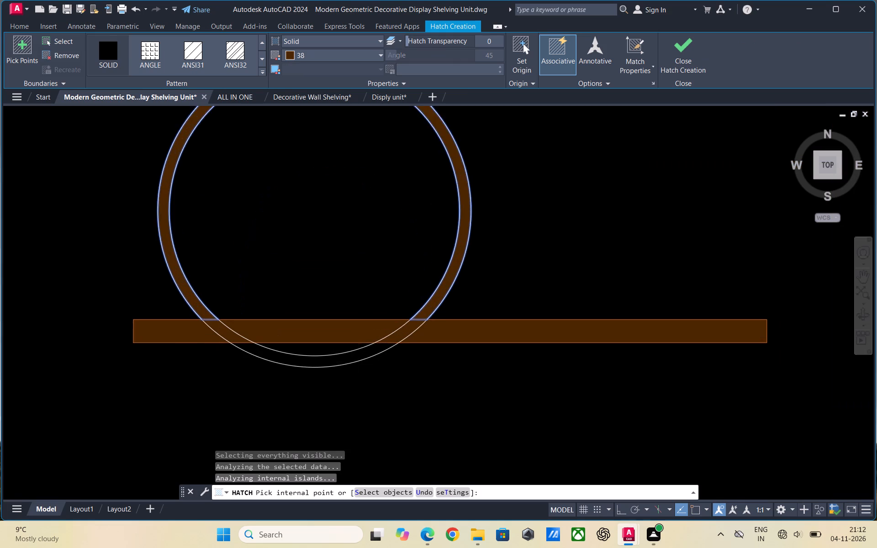
pyautogui.click(345, 357)
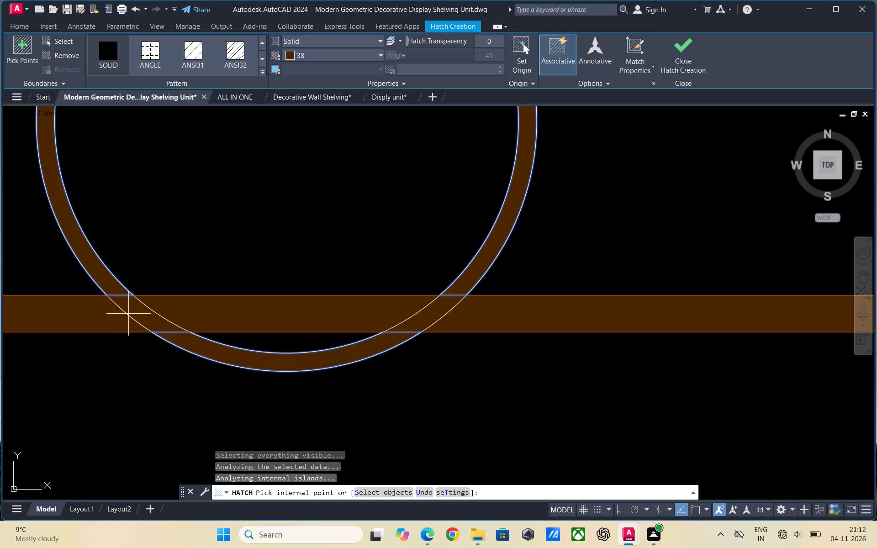
pyautogui.click(138, 312)
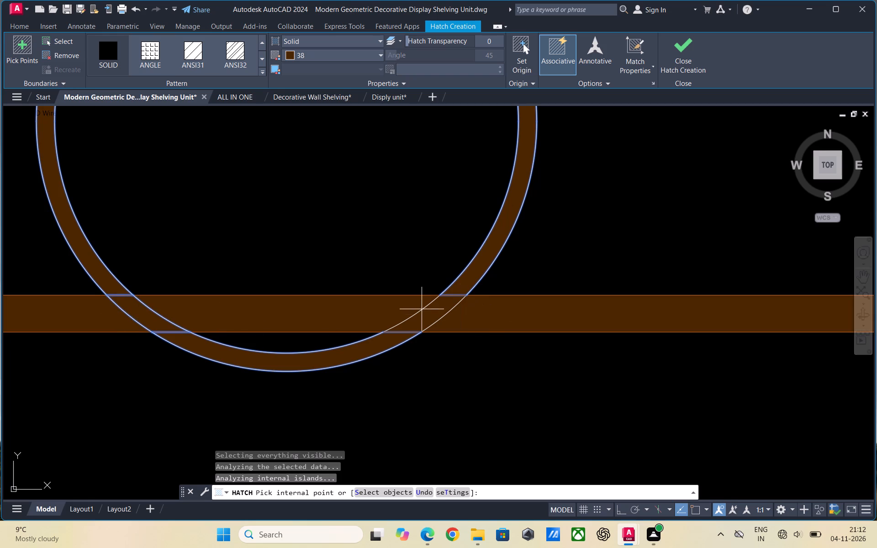
pyautogui.click(432, 316)
pyautogui.press('Escape')
# Send the ring's two circles and its solid hatch to the back of the draw order.
pyautogui.scroll(-2, 322, 274)
pyautogui.scroll(-1, 359, 315)
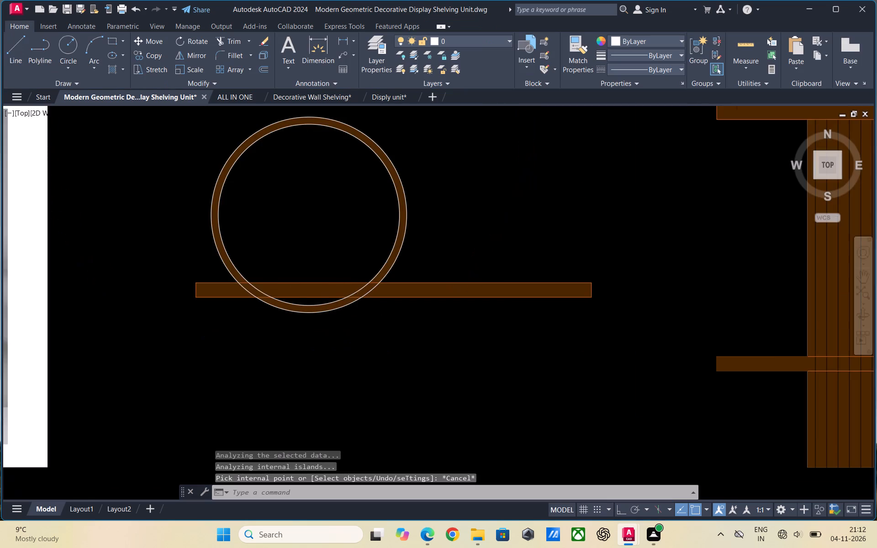
pyautogui.scroll(-1, 359, 315)
pyautogui.scroll(2, 381, 331)
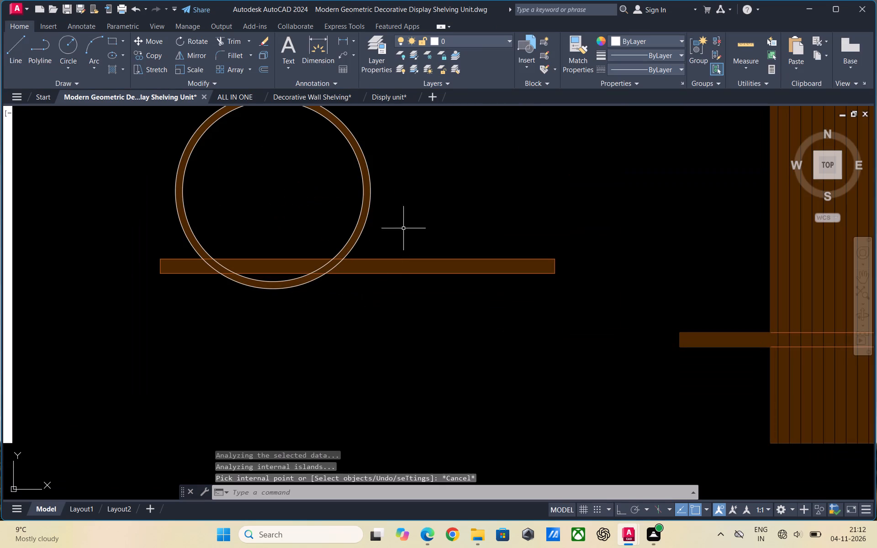
pyautogui.click(409, 221)
pyautogui.click(324, 175)
pyautogui.rightClick(324, 175)
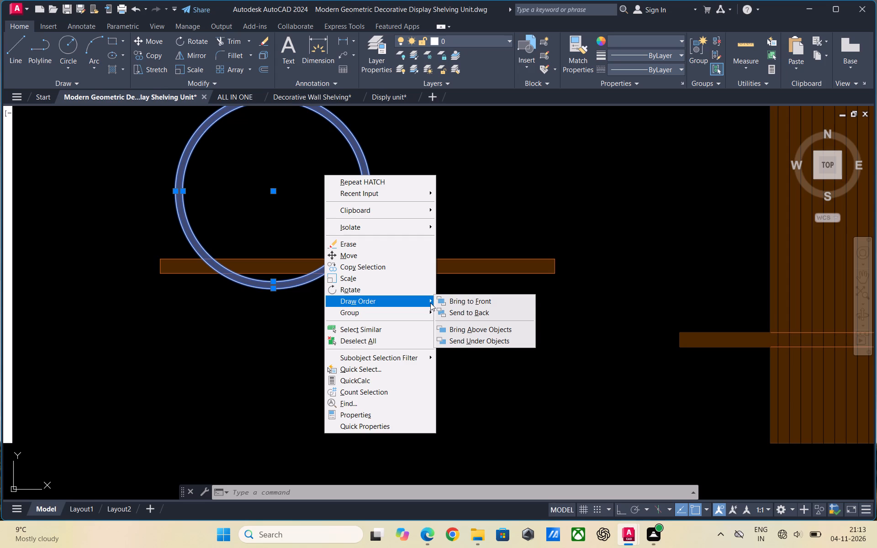
pyautogui.click(446, 312)
# Reapply Send to Back to the ring's circles and hatch so the horizontal shelf stays in front of them.
pyautogui.scroll(-1, 393, 308)
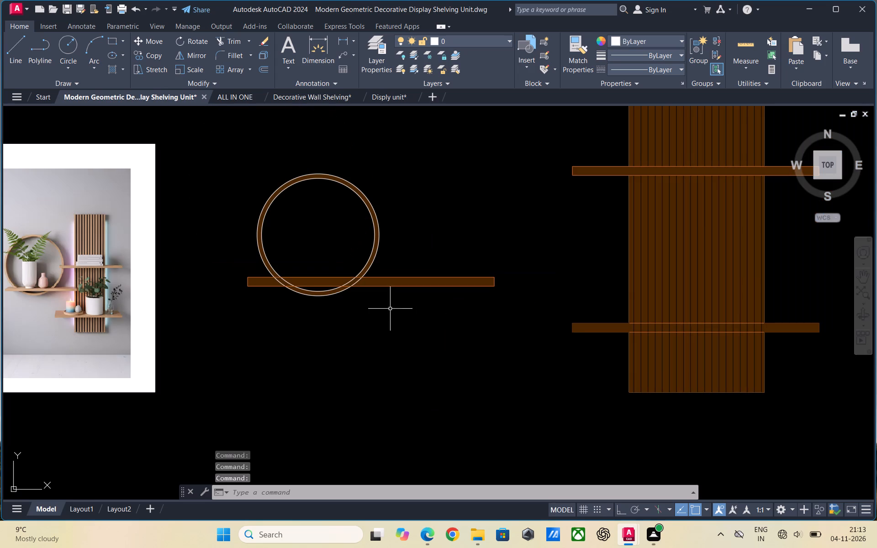
pyautogui.scroll(-1, 252, 364)
pyautogui.scroll(1, 314, 356)
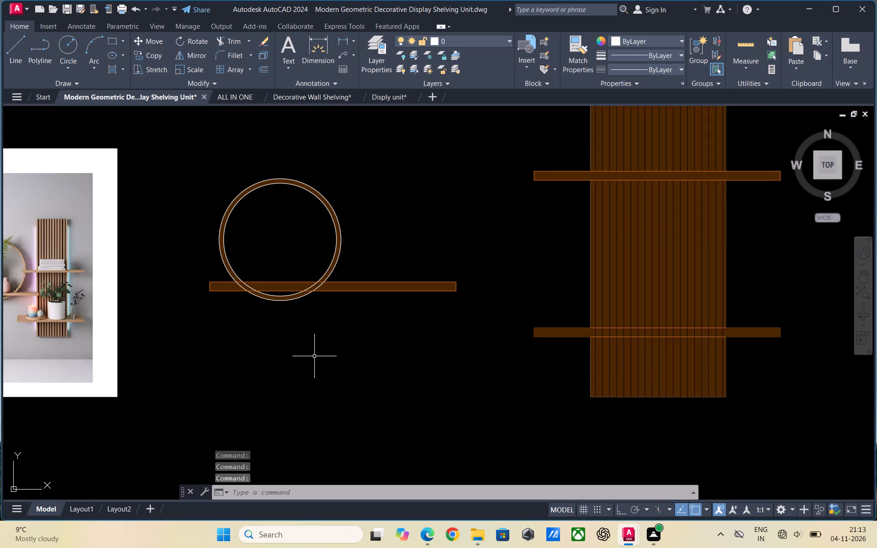
pyautogui.scroll(1, 285, 329)
pyautogui.scroll(-2, 372, 341)
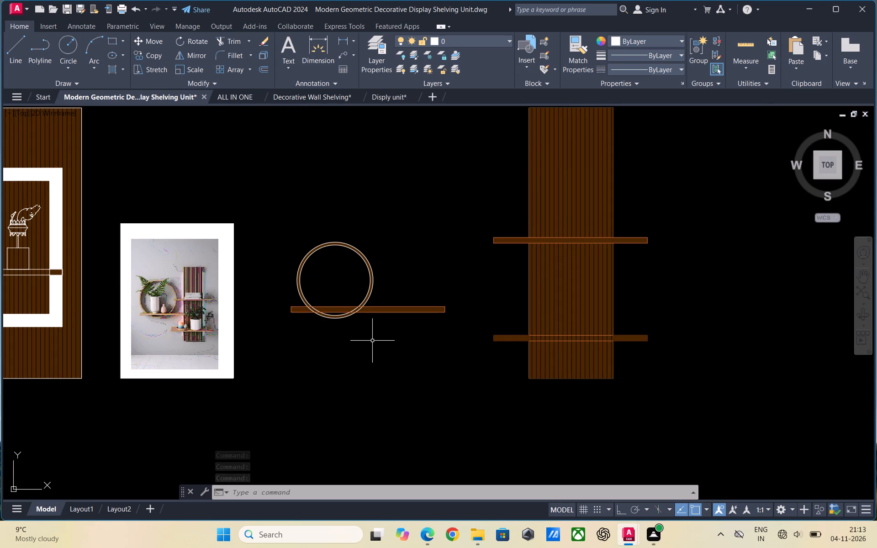
pyautogui.scroll(1, 327, 344)
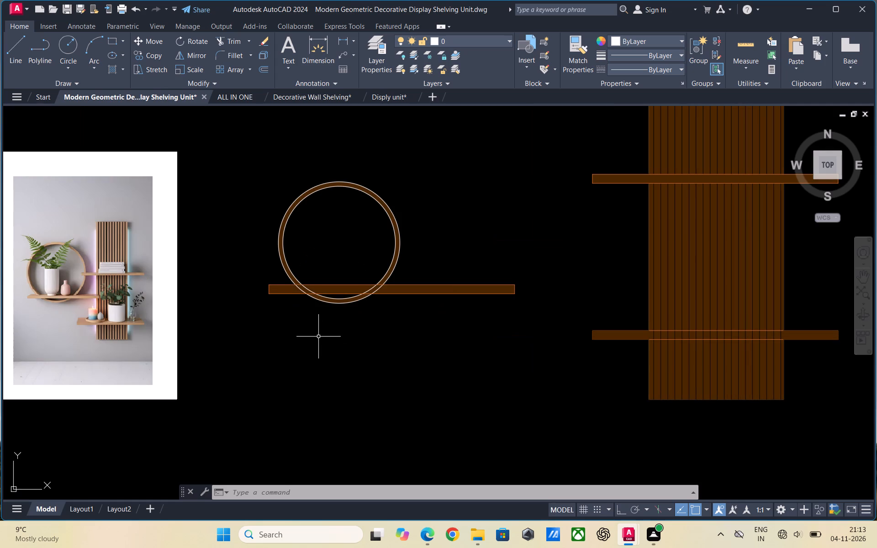
pyautogui.press('Escape')
pyautogui.scroll(-1, 356, 335)
pyautogui.moveTo(356, 332); pyautogui.dragTo(361, 280, button='middle')
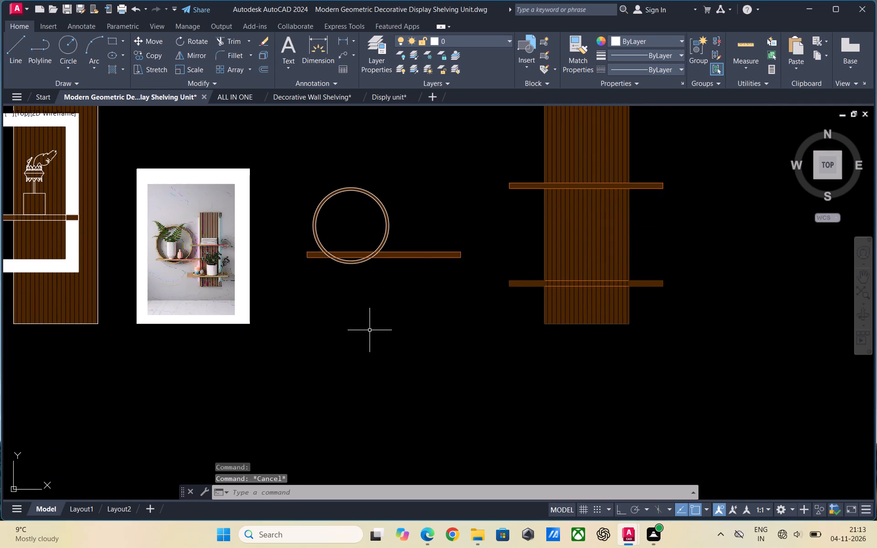
pyautogui.scroll(2, 340, 262)
pyautogui.scroll(-1, 358, 290)
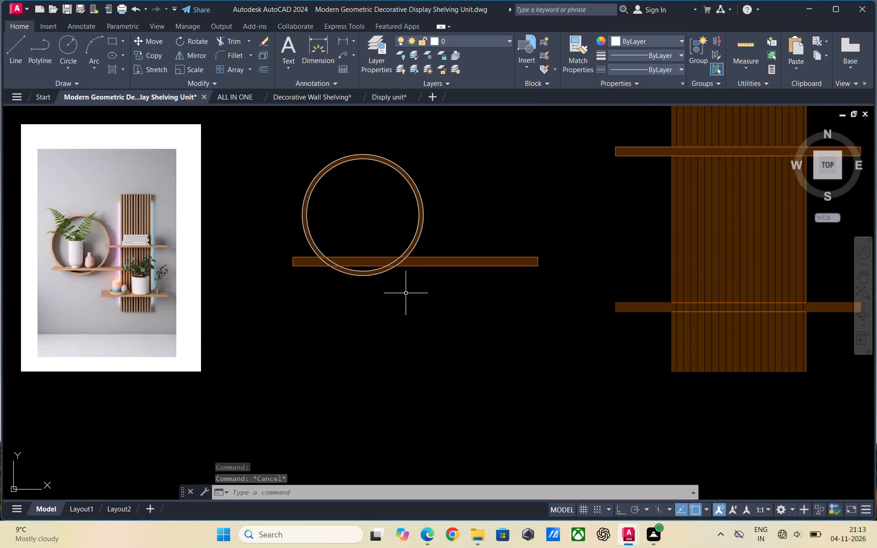
pyautogui.click(449, 212)
pyautogui.click(384, 182)
pyautogui.rightClick(370, 207)
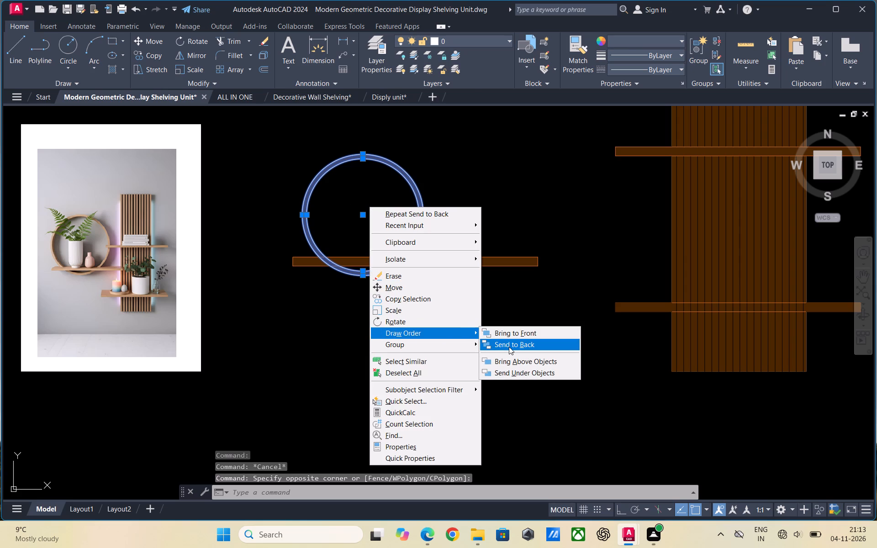
pyautogui.click(509, 347)
pyautogui.press('Escape')
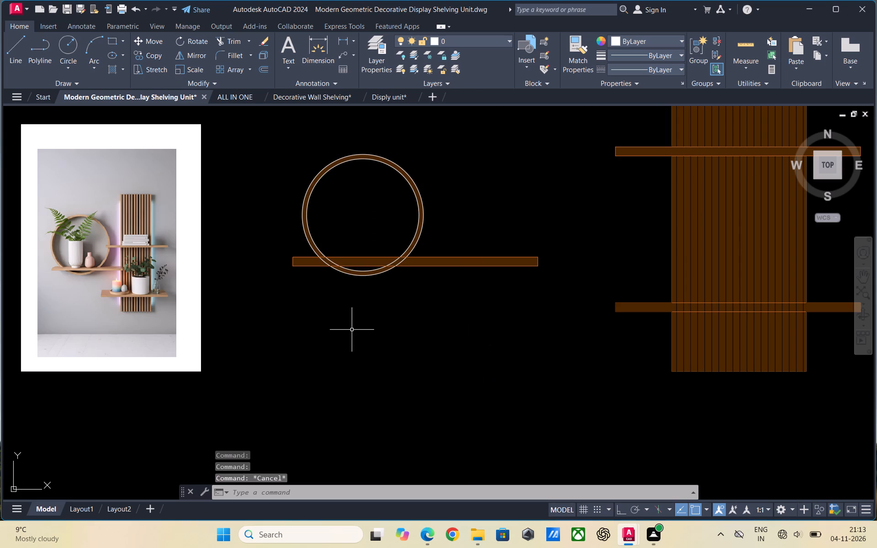
# Change the colour of the ring's outer and inner circles to orange 205,105,40.
pyautogui.scroll(1, 339, 291)
pyautogui.scroll(-1, 324, 310)
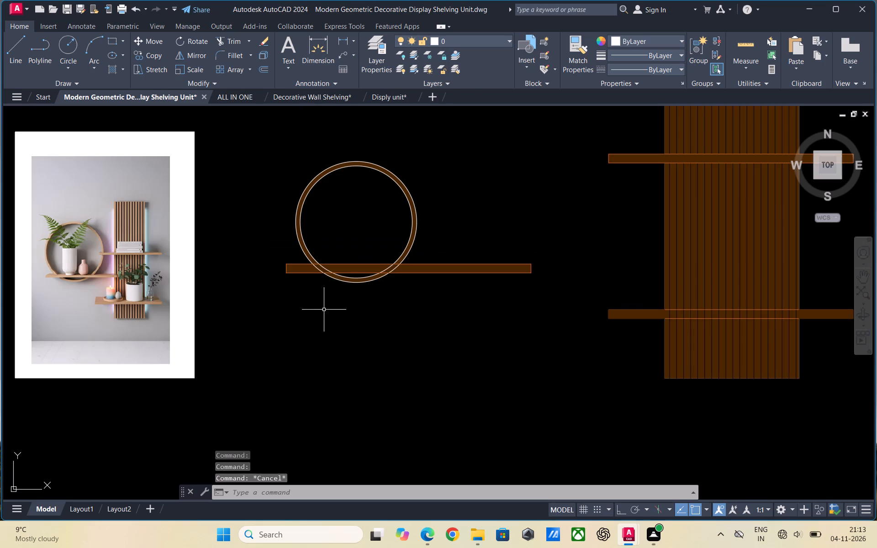
pyautogui.scroll(1, 343, 279)
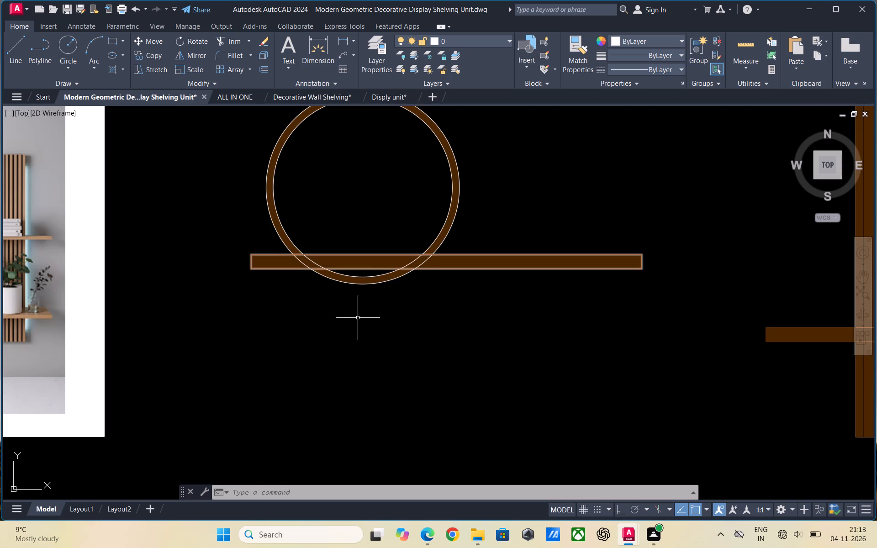
pyautogui.press('Escape')
pyautogui.scroll(-2, 308, 332)
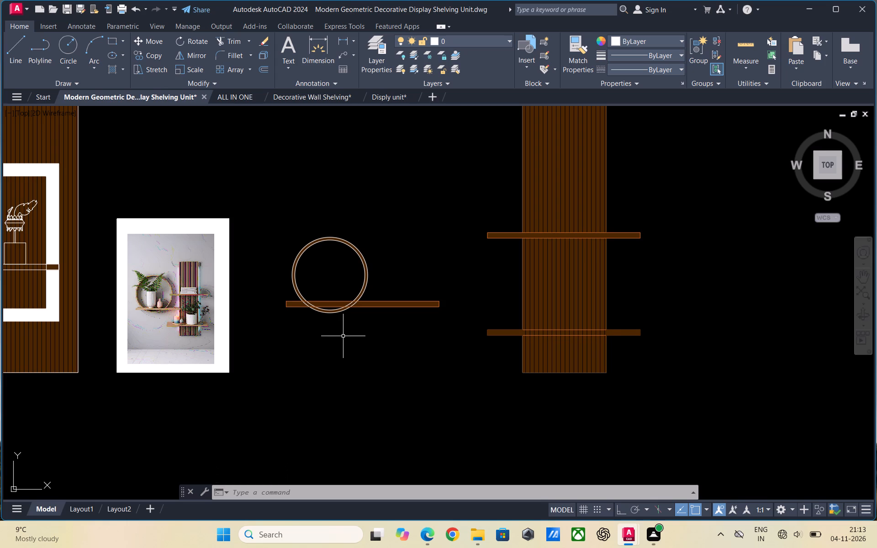
pyautogui.scroll(1, 345, 240)
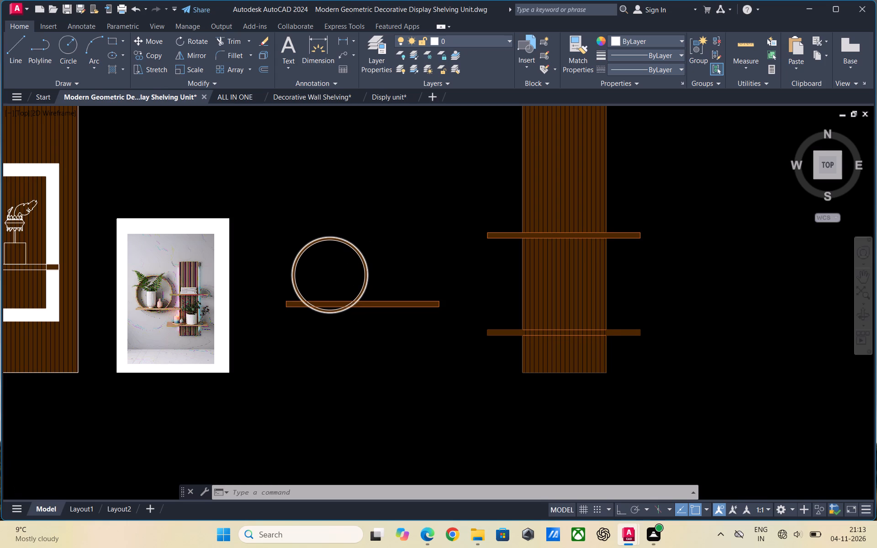
pyautogui.scroll(2, 345, 240)
pyautogui.scroll(-1, 350, 242)
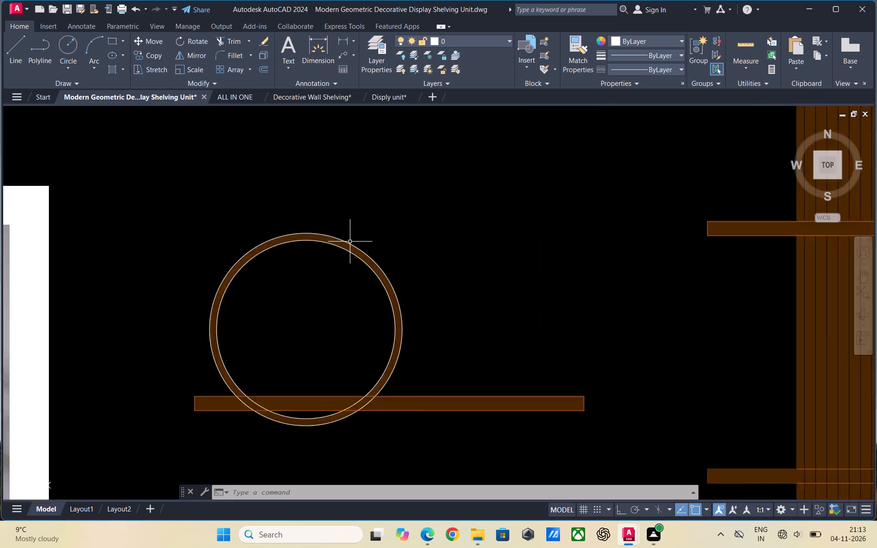
pyautogui.scroll(-1, 350, 242)
pyautogui.scroll(2, 352, 249)
pyautogui.click(357, 238)
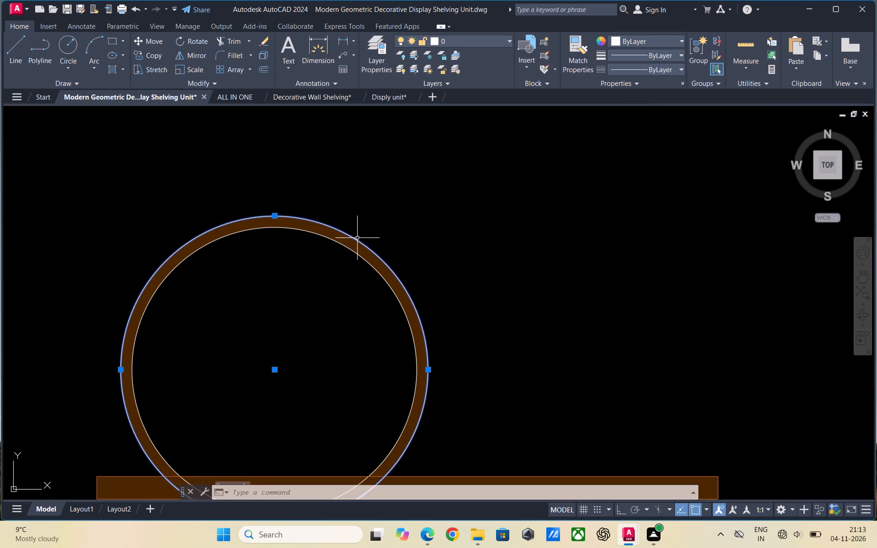
pyautogui.click(350, 249)
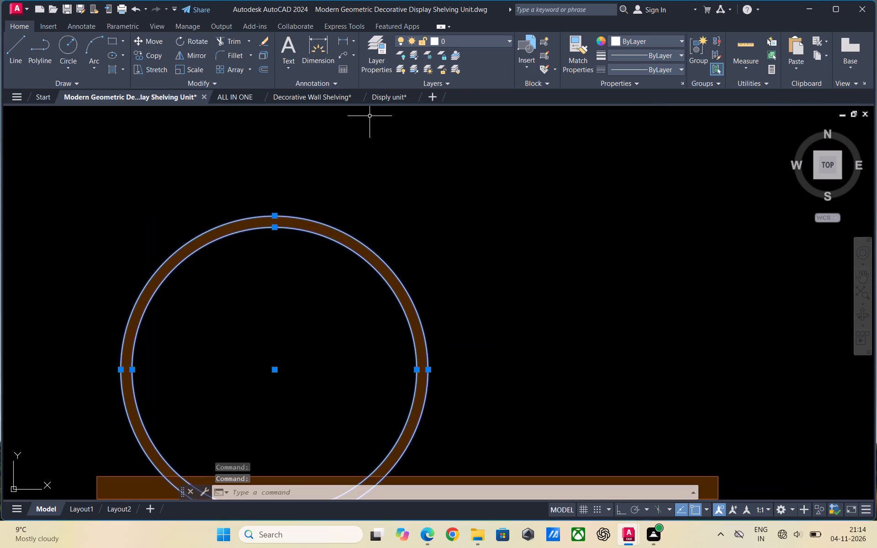
pyautogui.click(682, 37)
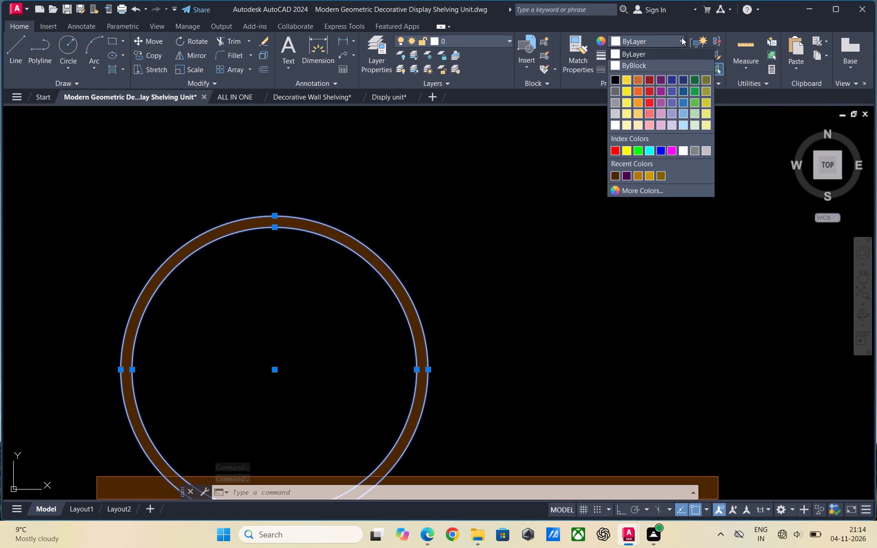
pyautogui.click(641, 75)
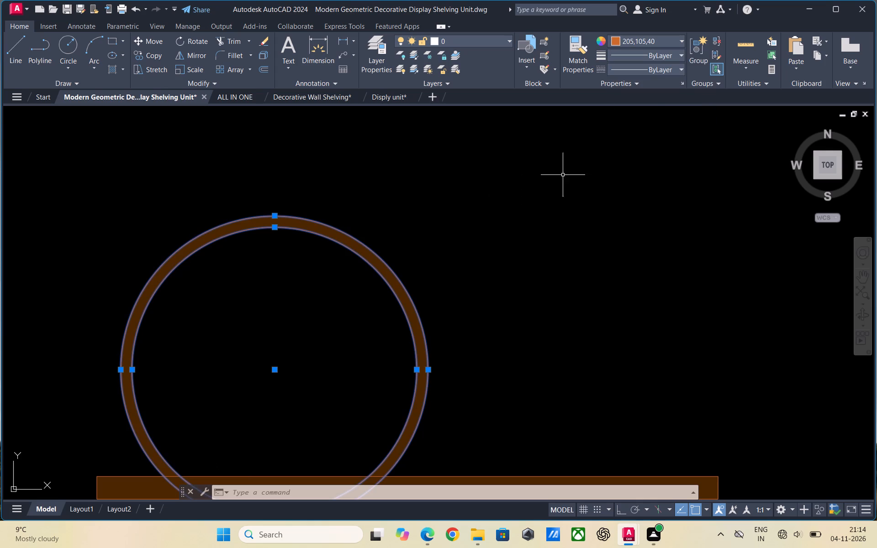
pyautogui.click(678, 39)
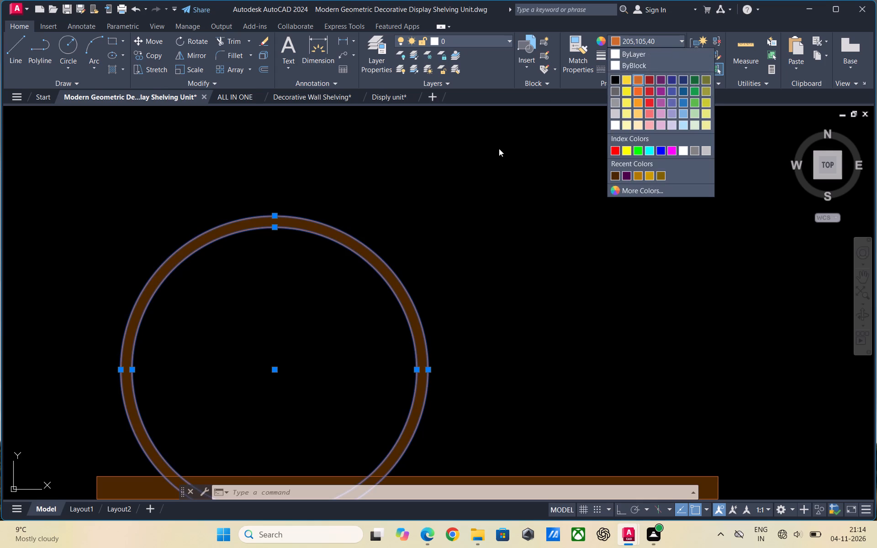
pyautogui.press('Escape')
pyautogui.press('Escape')
pyautogui.scroll(-2, 440, 211)
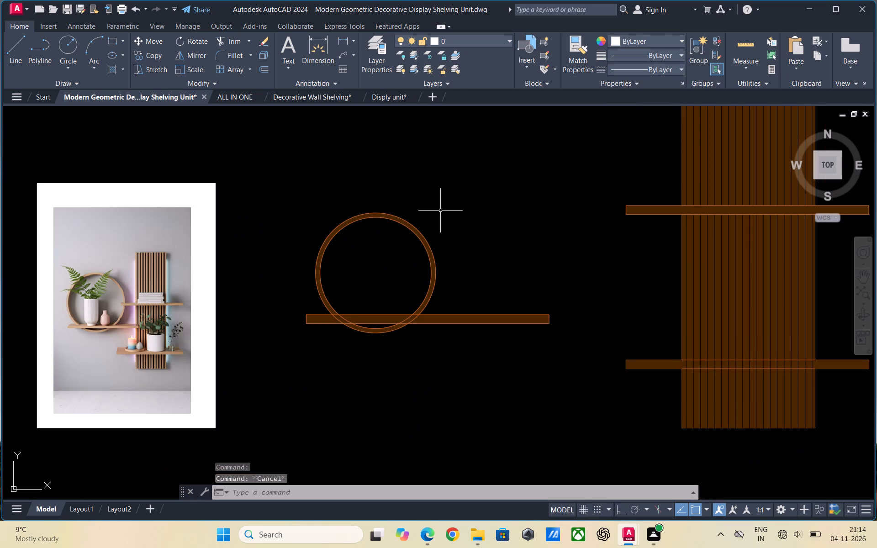
# Save the drawing with the recoloured ring shelf.
pyautogui.hotkey('ctrl', 's')
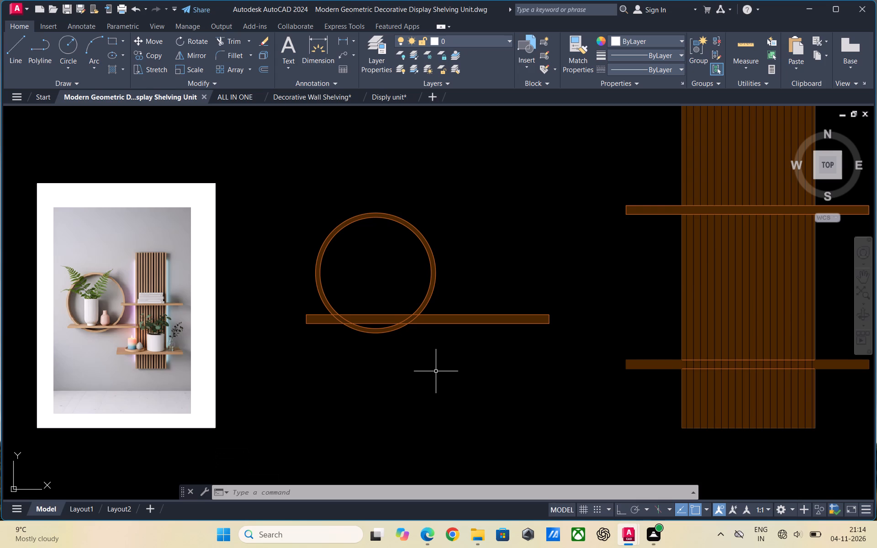
pyautogui.scroll(-1, 436, 371)
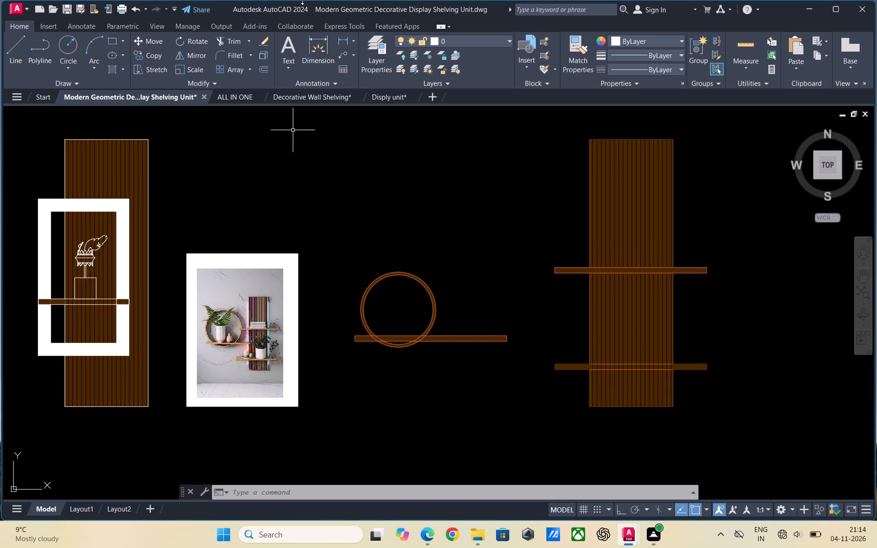
pyautogui.scroll(-1, 435, 212)
pyautogui.scroll(1, 440, 274)
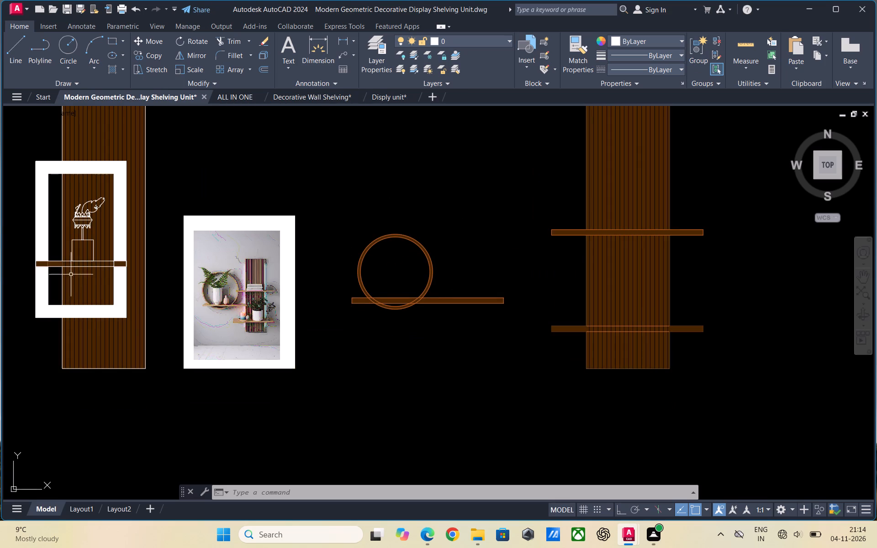
pyautogui.press('Escape')
pyautogui.hotkey('ctrl', 's')
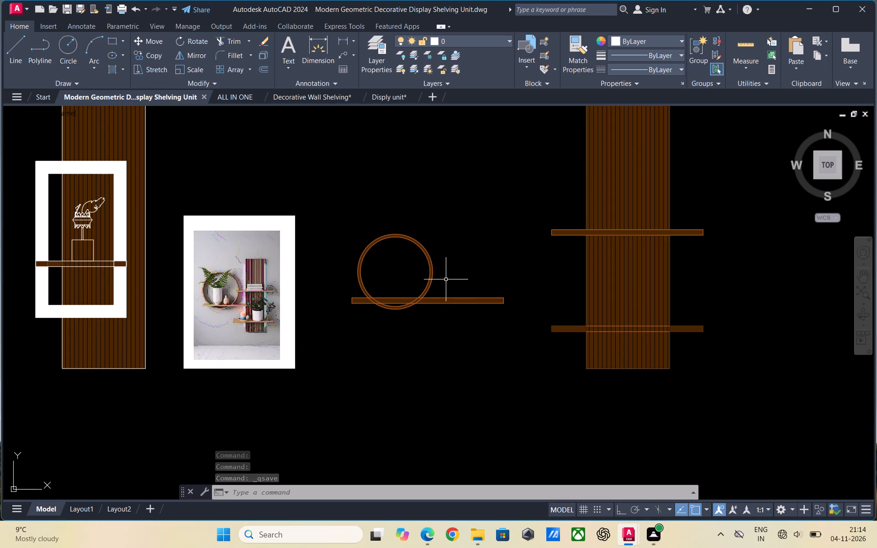
# Examine the books, vases, candle jars and plant ornaments on the earlier white-outlined bookshelf drawing beside the slatted panel.
pyautogui.scroll(-1, 439, 362)
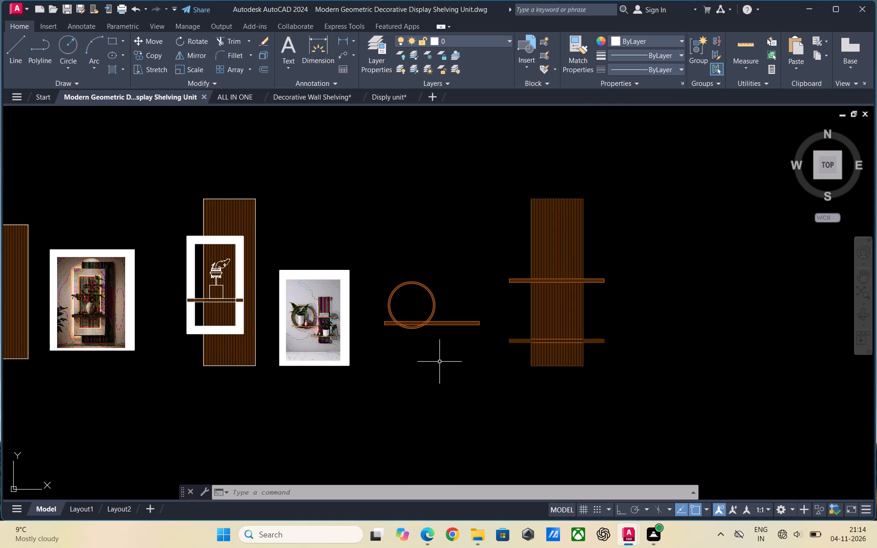
pyautogui.scroll(-1, 424, 315)
pyautogui.scroll(1, 110, 326)
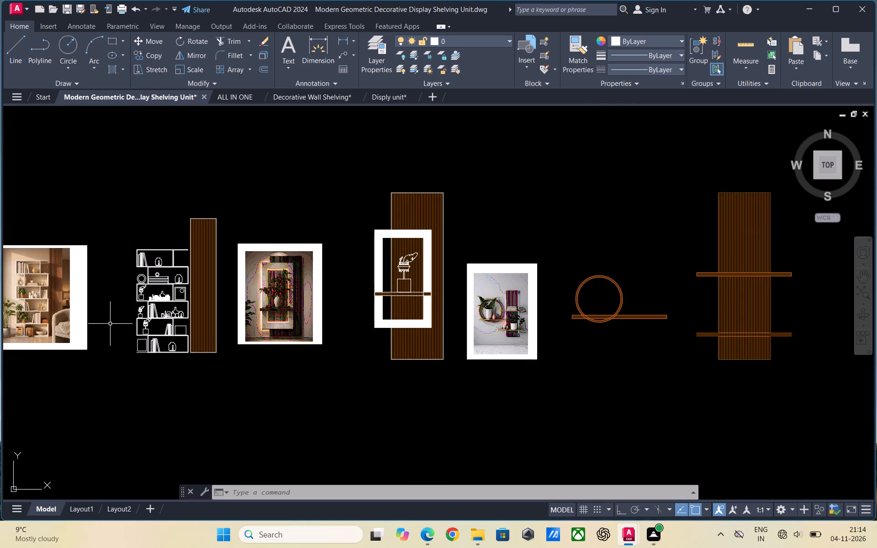
pyautogui.scroll(2, 145, 291)
pyautogui.scroll(2, 192, 272)
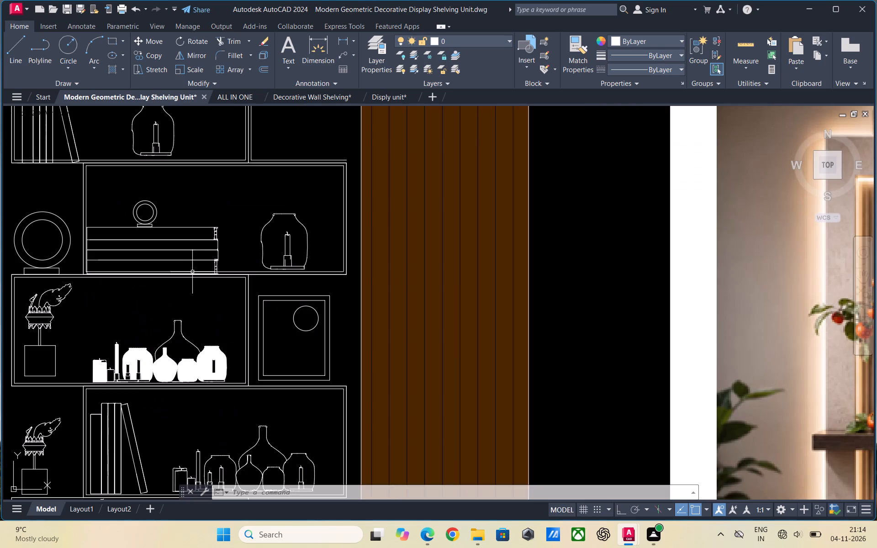
pyautogui.scroll(3, 212, 264)
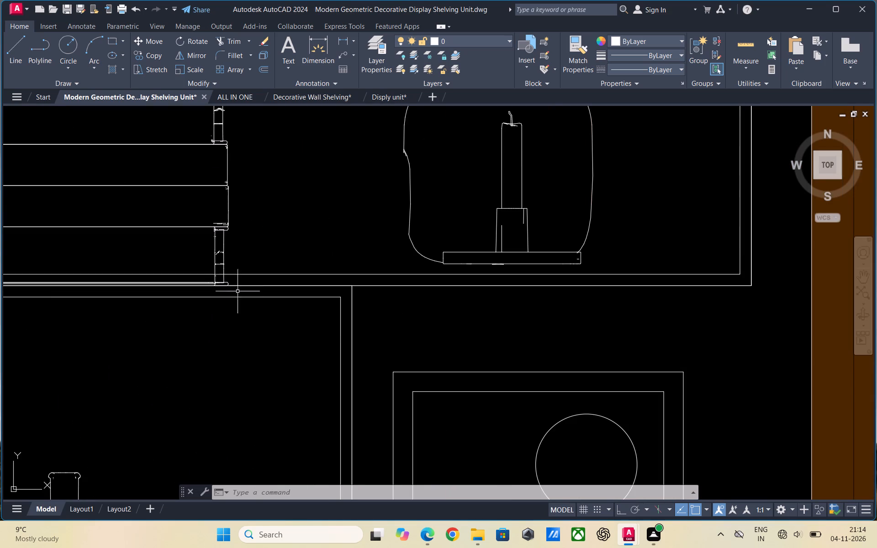
pyautogui.scroll(-4, 226, 246)
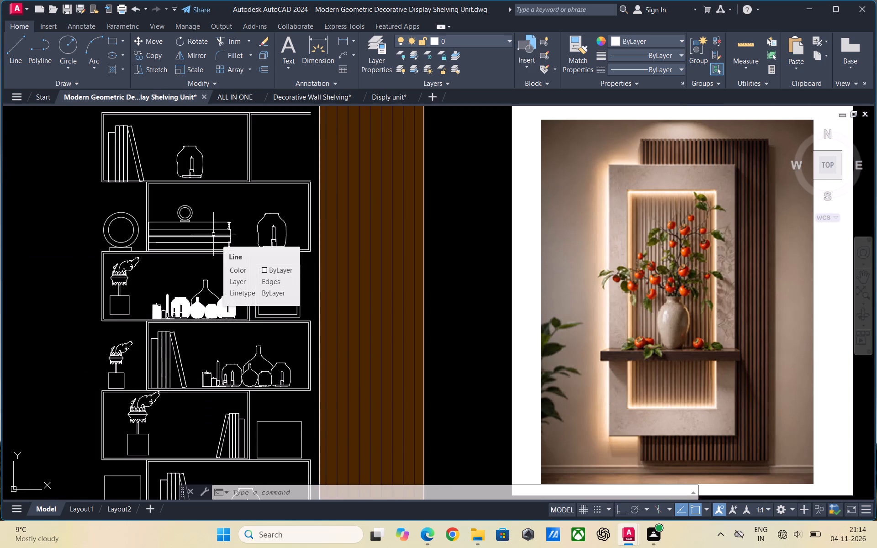
pyautogui.scroll(-2, 234, 268)
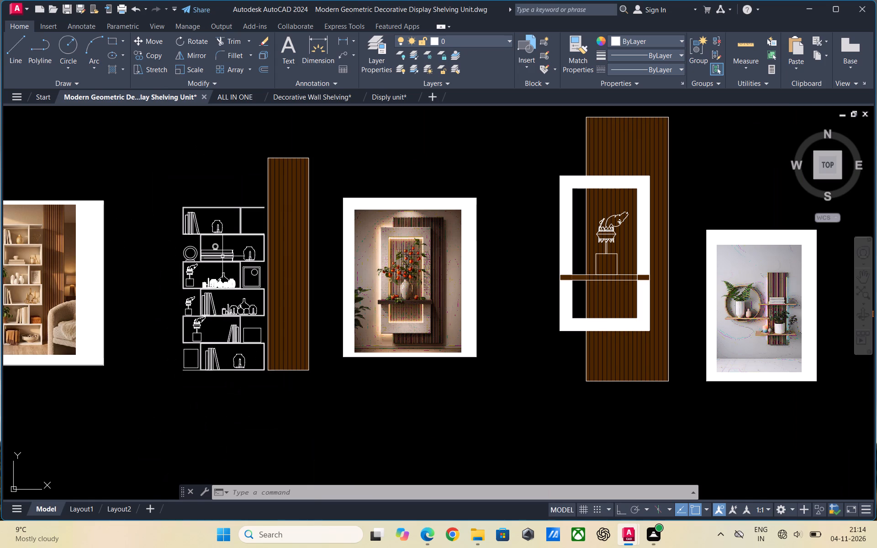
pyautogui.scroll(1, 227, 259)
pyautogui.scroll(-2, 227, 259)
pyautogui.scroll(1, 173, 277)
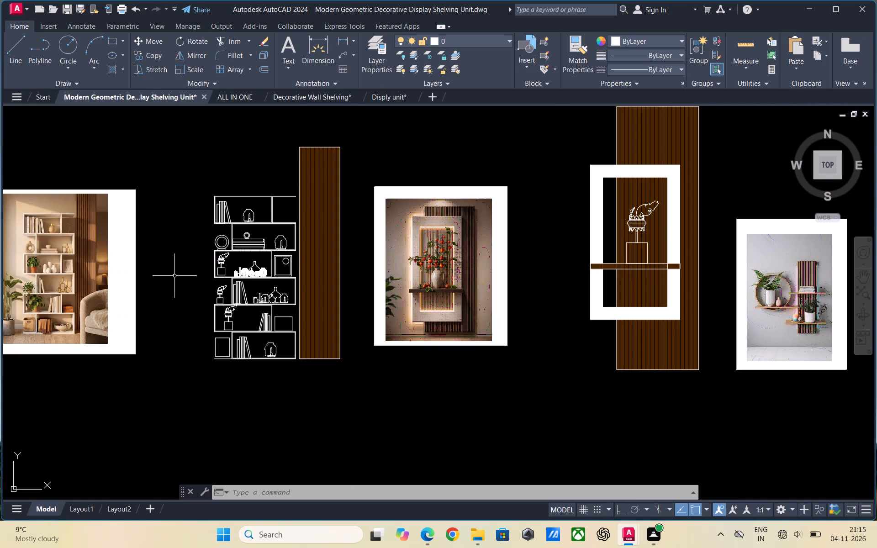
pyautogui.scroll(1, 271, 291)
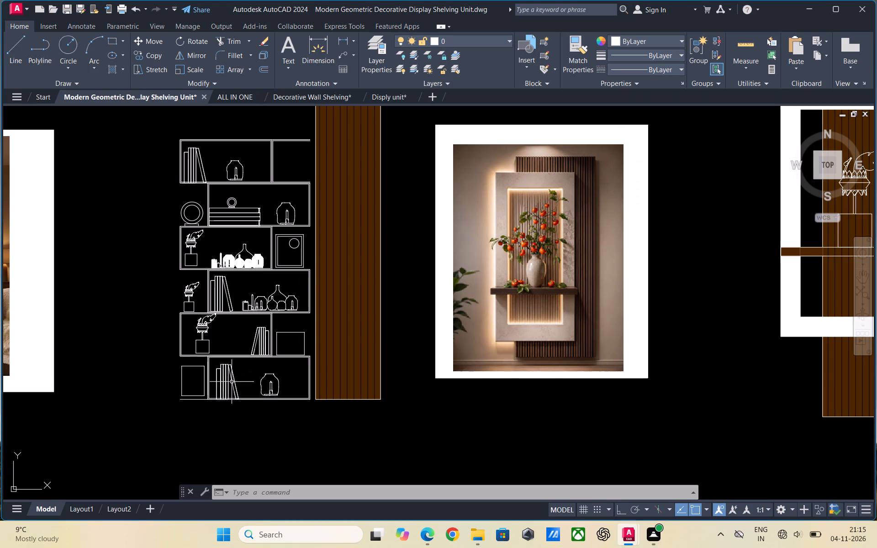
# Copy the potted plant ornament from the white-framed panel unit into the ring shelf, above its horizontal shelf.
pyautogui.scroll(-1, 182, 374)
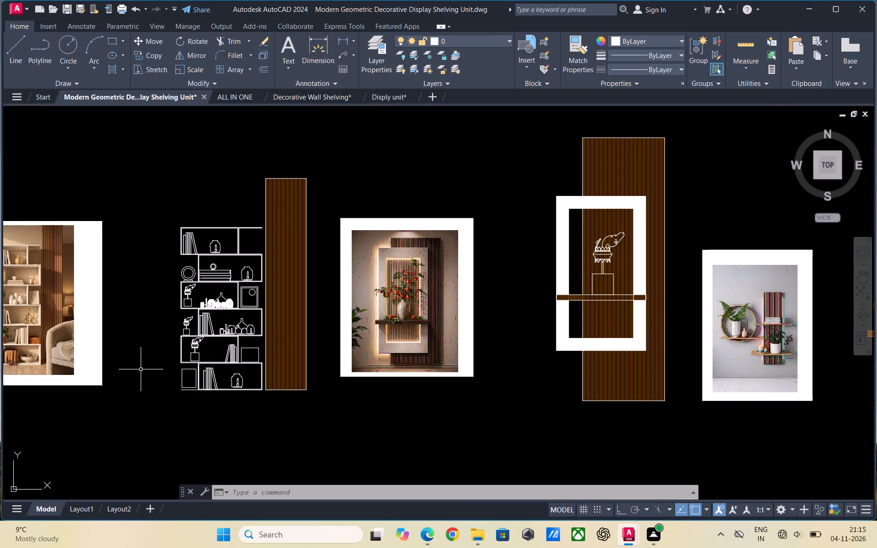
pyautogui.scroll(-1, 140, 369)
pyautogui.scroll(-1, 259, 352)
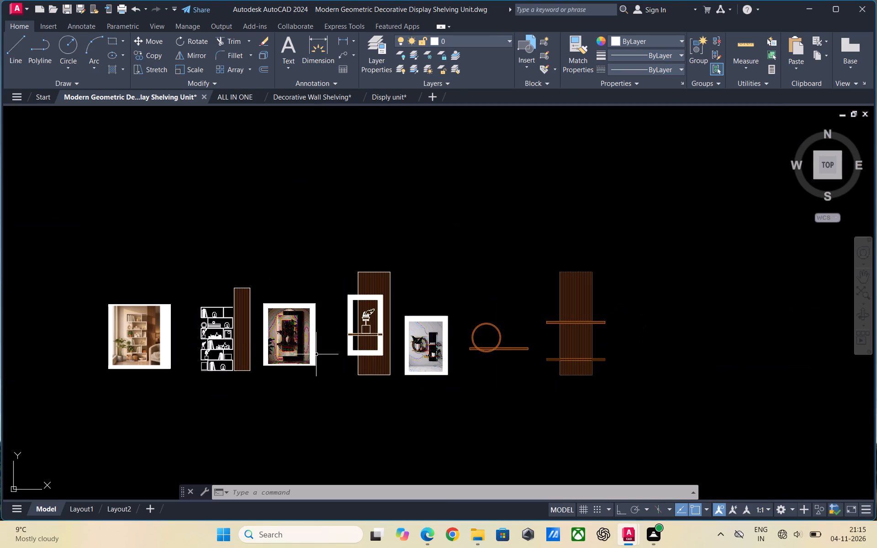
pyautogui.scroll(2, 491, 355)
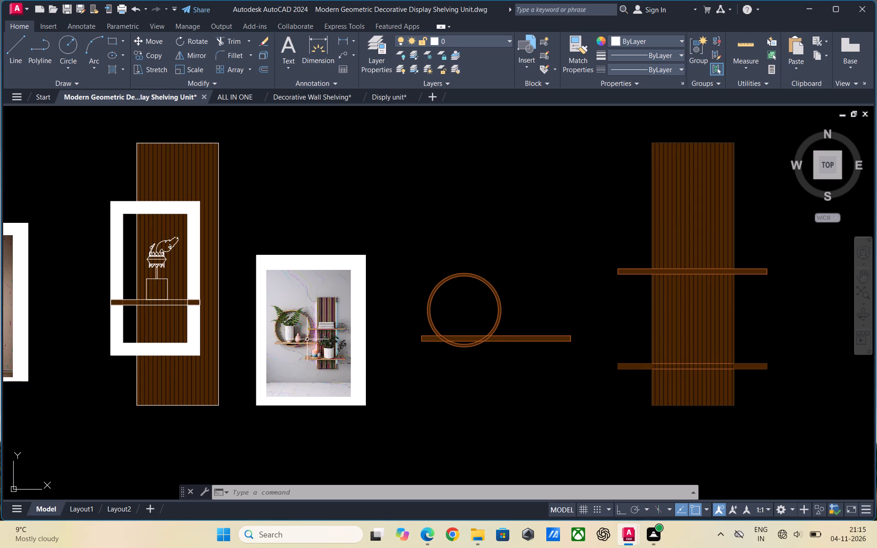
pyautogui.scroll(1, 151, 261)
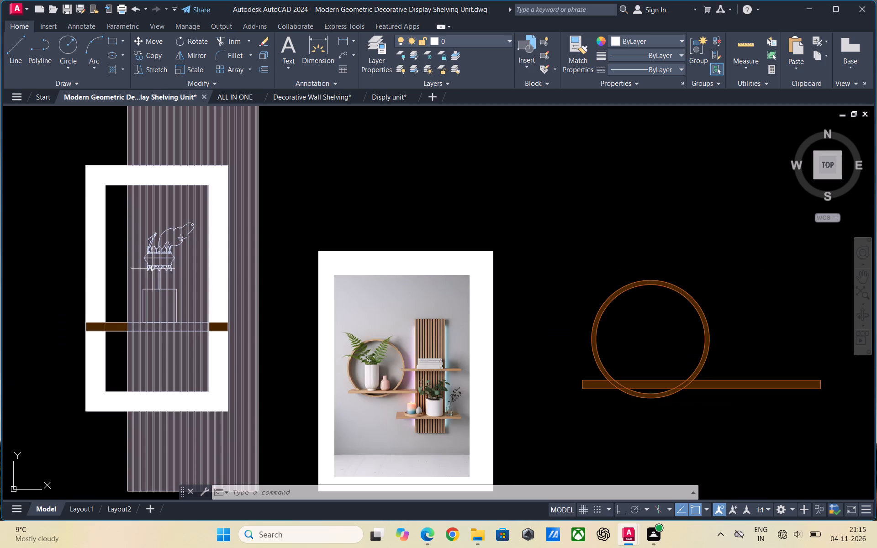
pyautogui.click(156, 289)
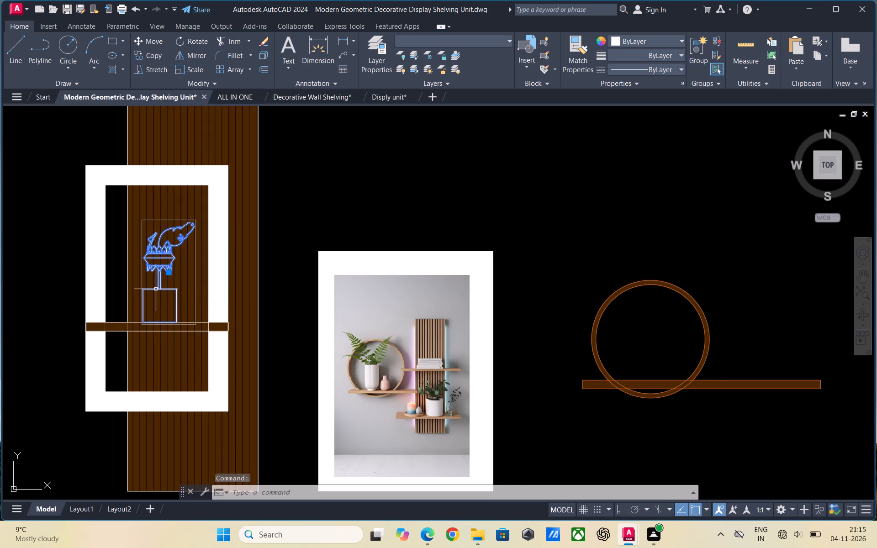
pyautogui.rightClick(156, 289)
pyautogui.click(206, 125)
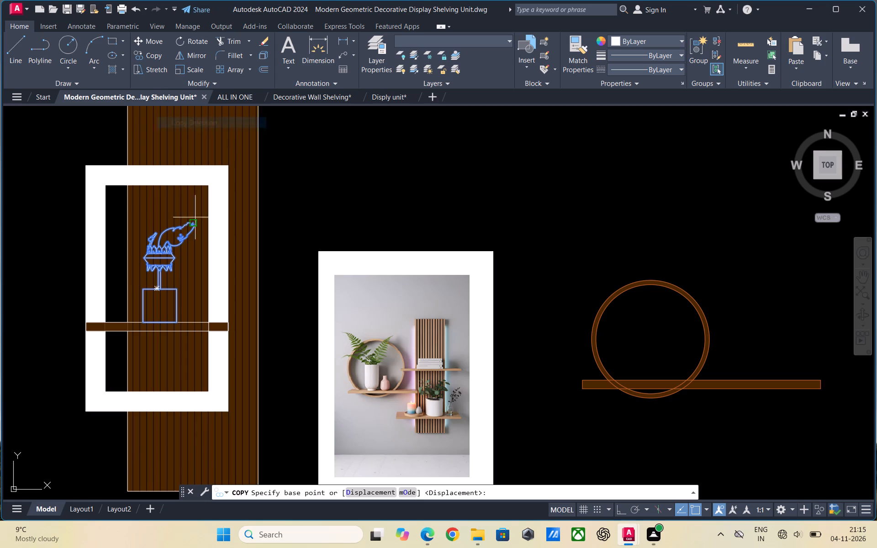
pyautogui.click(158, 288)
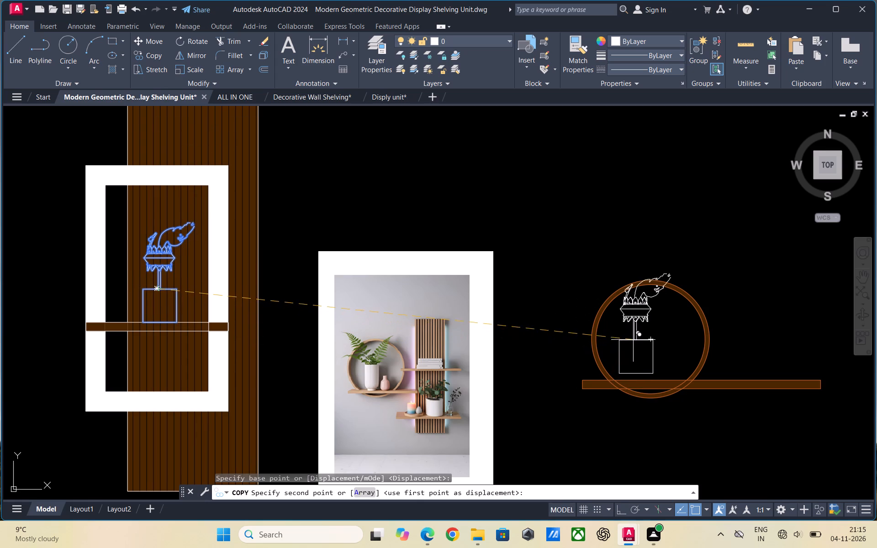
pyautogui.click(636, 344)
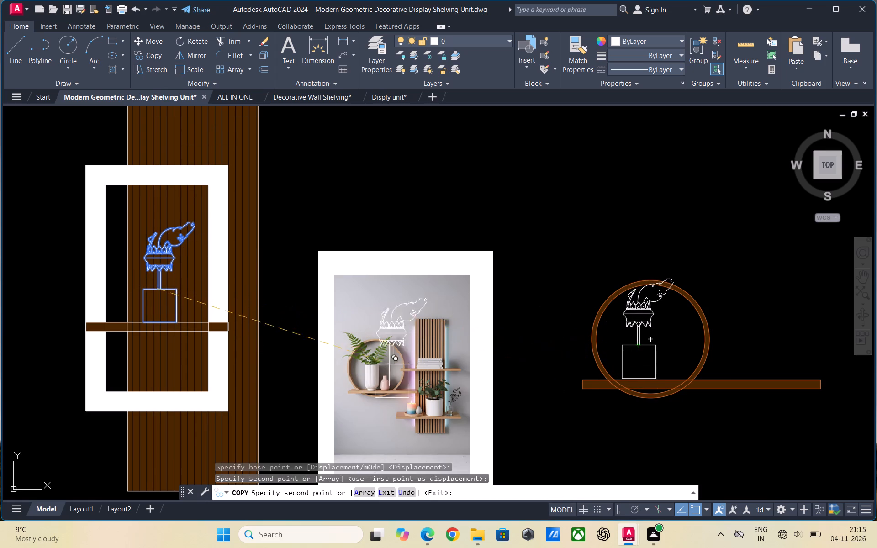
pyautogui.press('Escape')
# Scale down the copied plant ornament from its pot's upper corner so it fits inside the ring.
pyautogui.scroll(-2, 339, 358)
pyautogui.scroll(2, 463, 354)
pyautogui.click(453, 352)
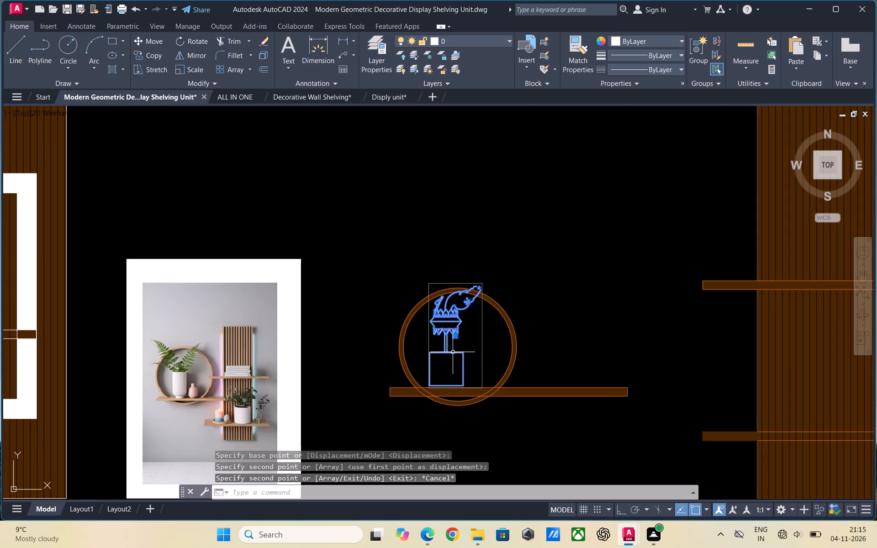
pyautogui.write('scale')
pyautogui.press('Return')
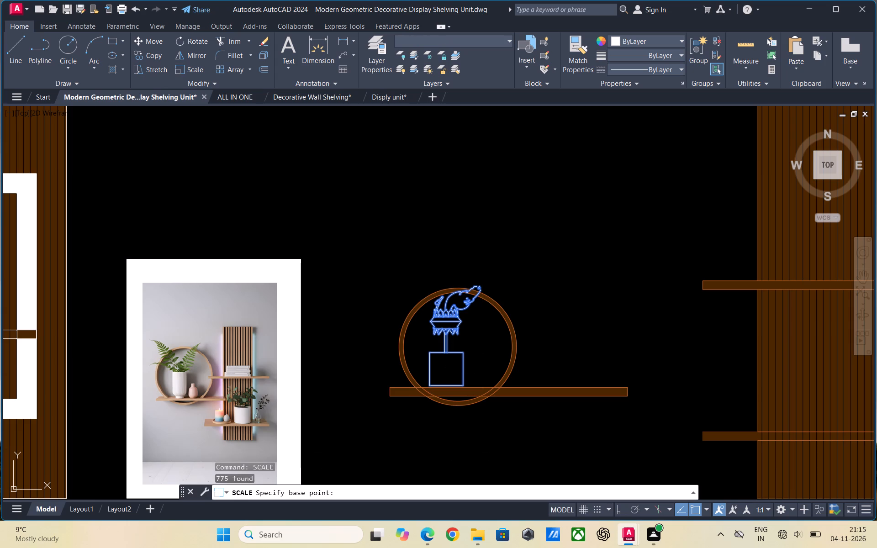
pyautogui.click(429, 355)
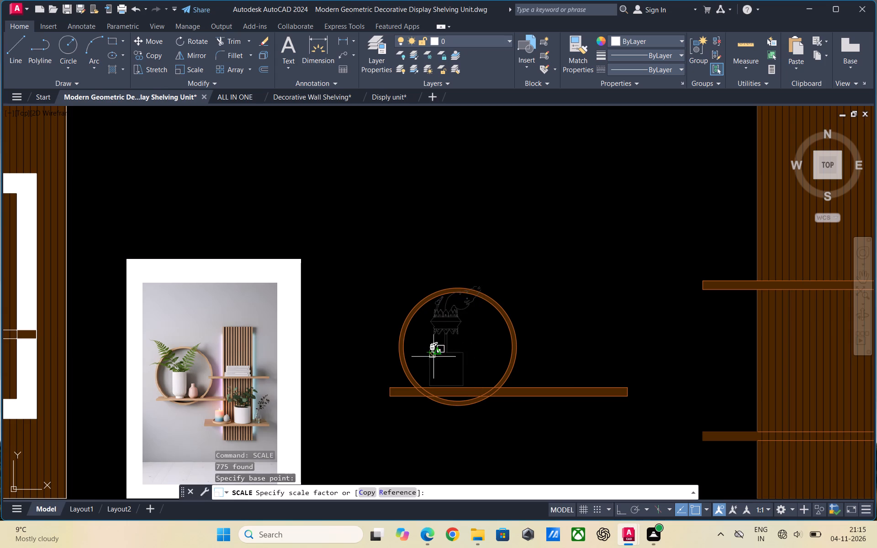
pyautogui.click(462, 371)
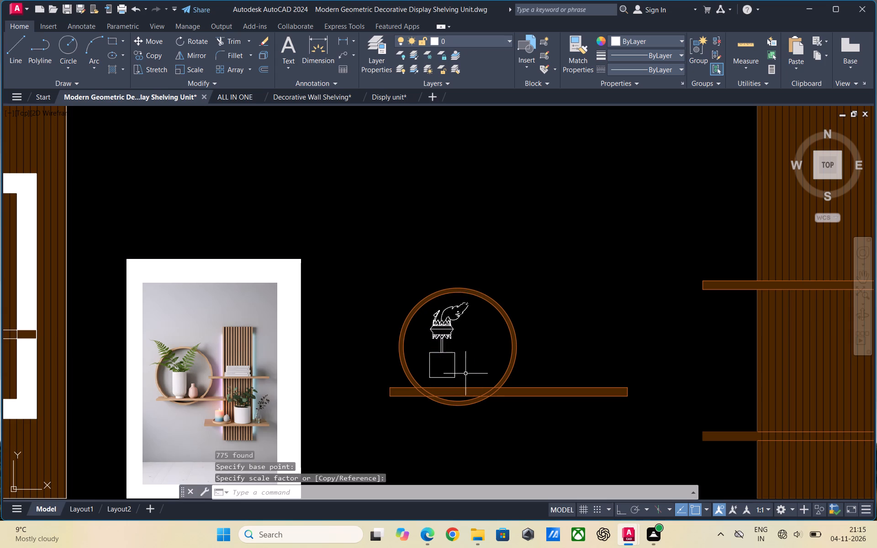
pyautogui.press('Escape')
# Move the plant ornament by the midpoint of its pot's base down onto the ring's horizontal shelf.
pyautogui.click(455, 370)
pyautogui.rightClick(455, 370)
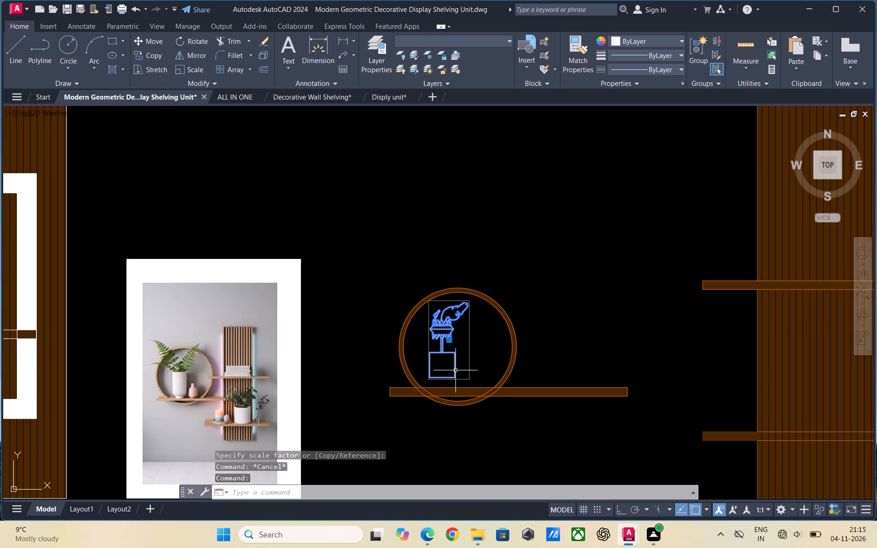
pyautogui.click(488, 192)
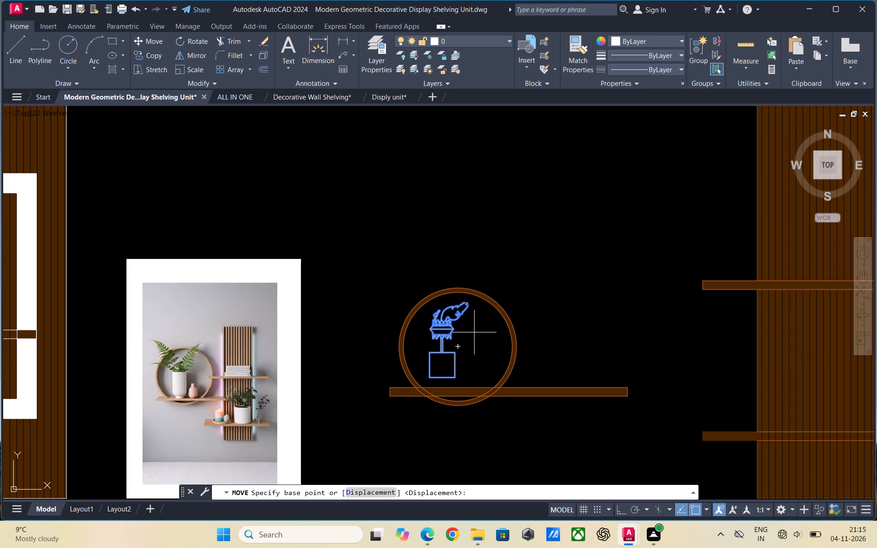
pyautogui.scroll(1, 474, 333)
pyautogui.click(423, 404)
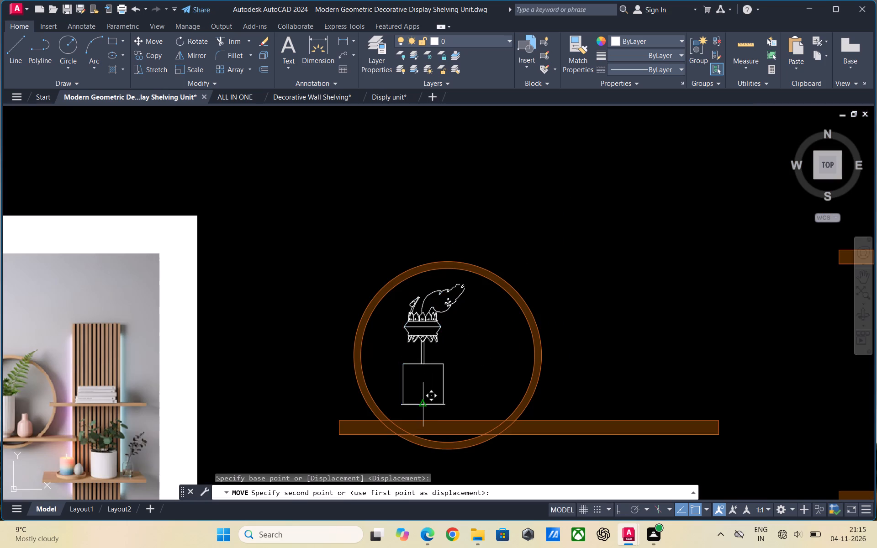
pyautogui.click(425, 421)
pyautogui.scroll(-1, 416, 379)
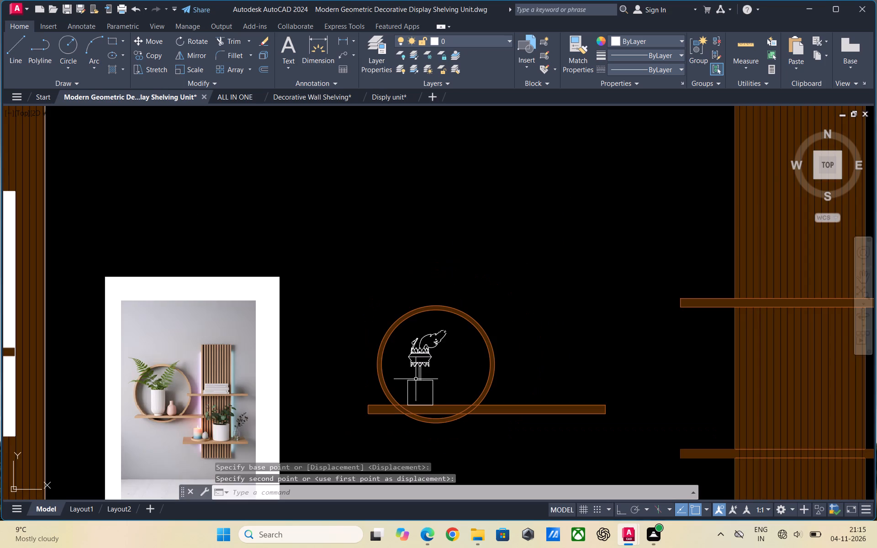
# Copy the candle jar from the bookshelf's top compartment onto the ring's horizontal shelf, beside the plant ornament.
pyautogui.scroll(1, 447, 373)
pyautogui.scroll(-1, 448, 370)
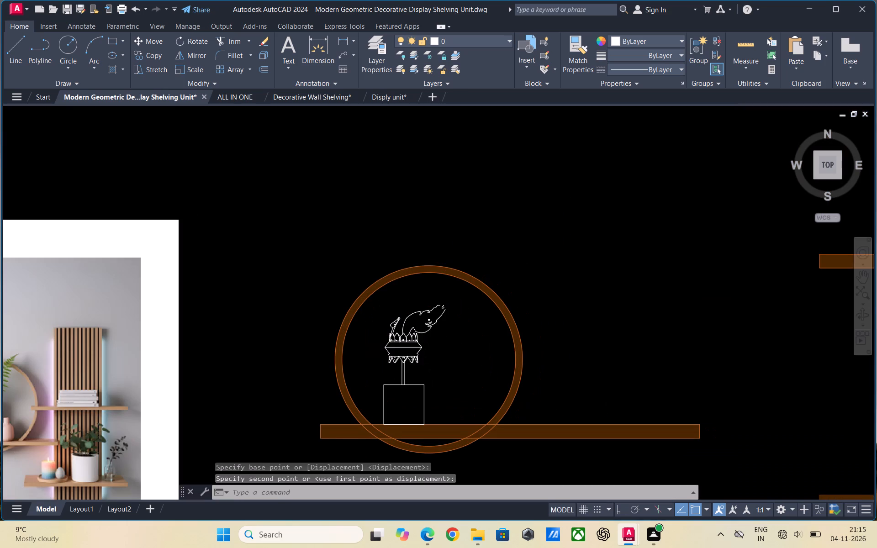
pyautogui.scroll(-2, 448, 370)
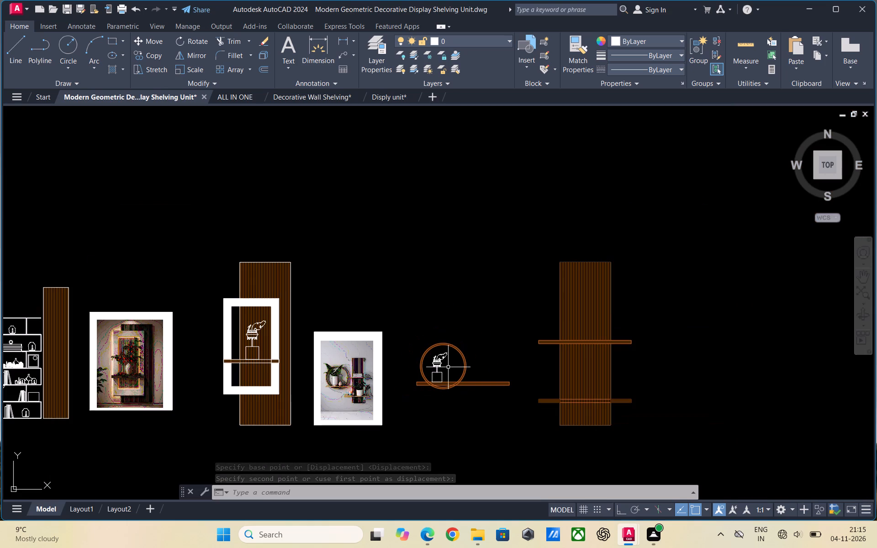
pyautogui.scroll(-1, 473, 294)
pyautogui.scroll(1, 203, 308)
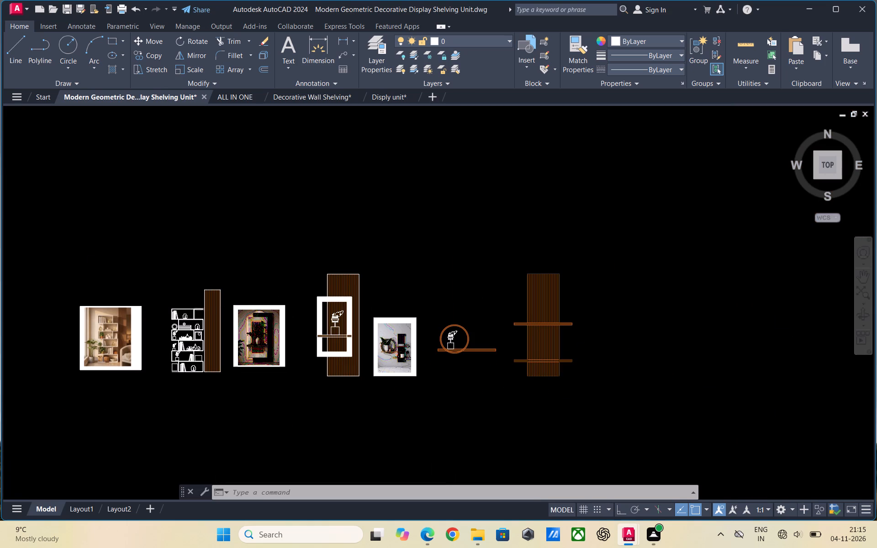
pyautogui.scroll(1, 203, 308)
pyautogui.scroll(1, 163, 343)
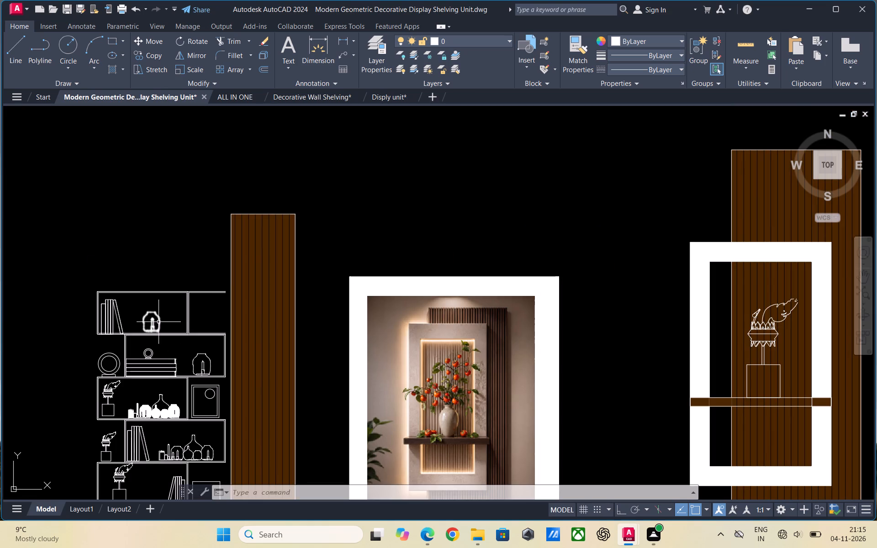
pyautogui.click(158, 322)
pyautogui.rightClick(158, 322)
pyautogui.click(203, 158)
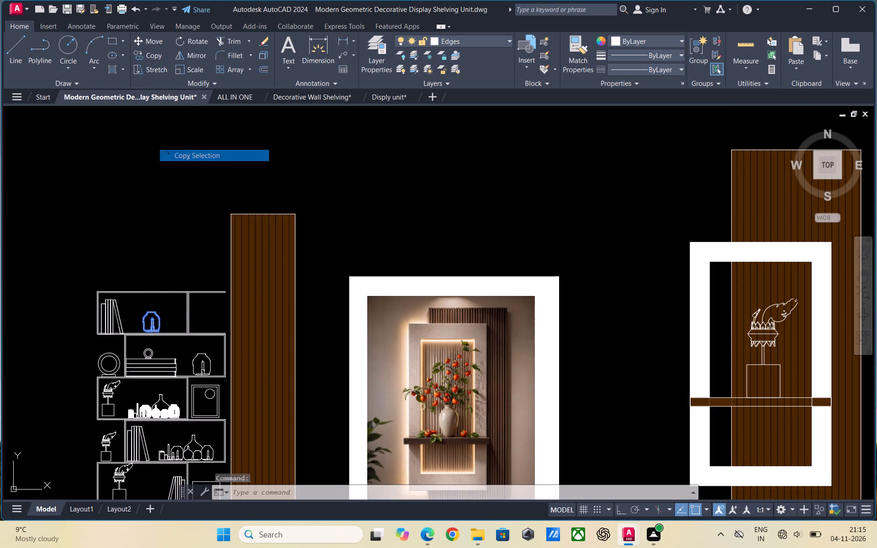
pyautogui.click(153, 325)
pyautogui.scroll(-1, 93, 340)
pyautogui.scroll(-1, 140, 345)
pyautogui.scroll(1, 575, 376)
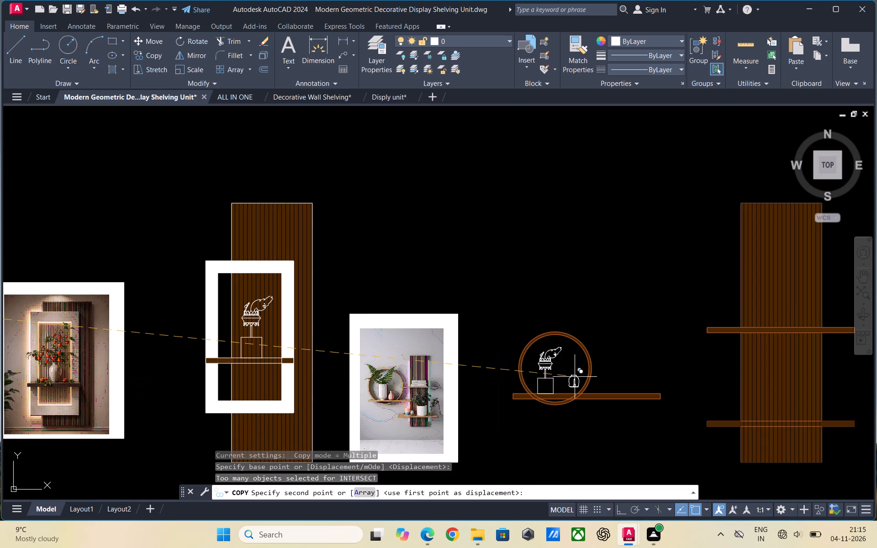
pyautogui.scroll(2, 576, 377)
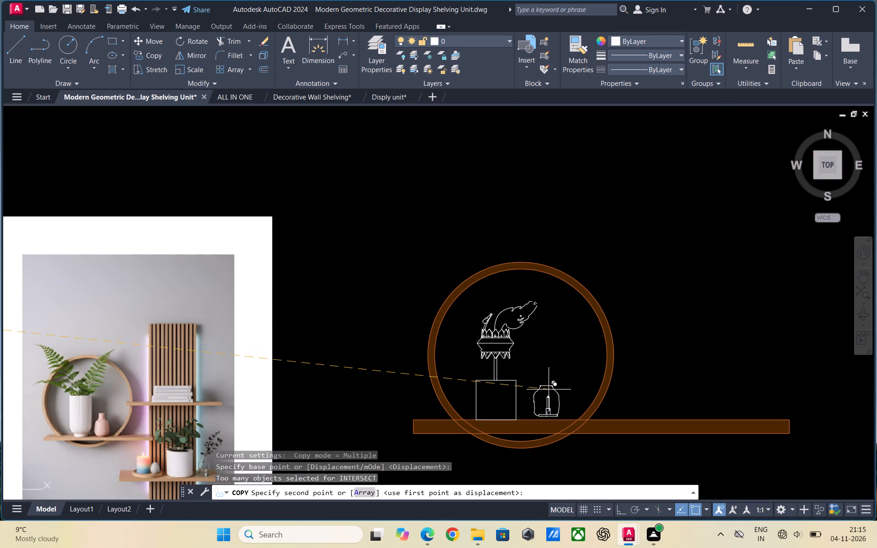
pyautogui.click(548, 393)
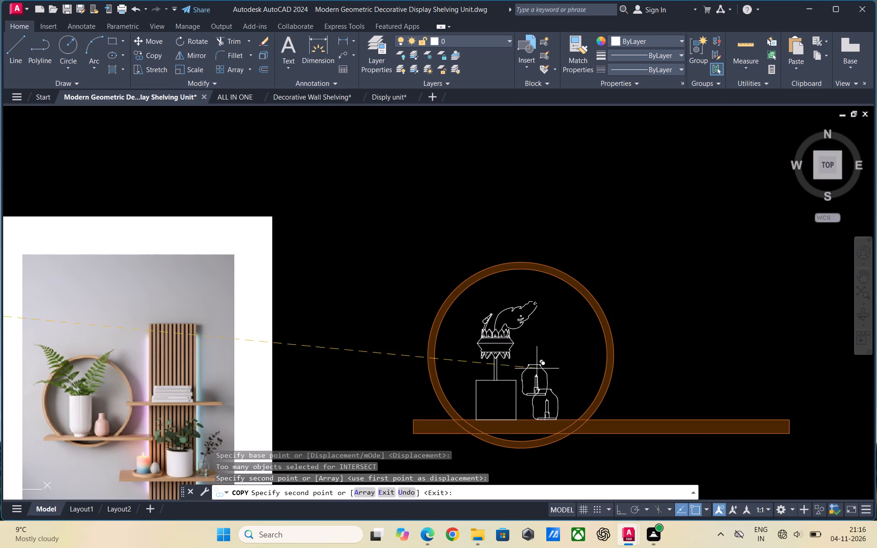
pyautogui.press('Escape')
# Compare the ring shelf and its ornaments with the round-shelf reference image.
pyautogui.scroll(-1, 402, 369)
pyautogui.scroll(1, 481, 418)
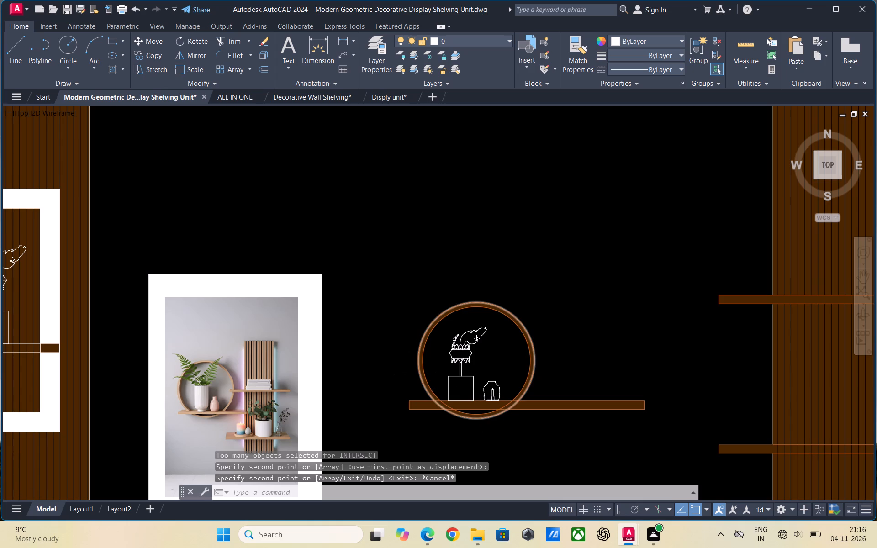
pyautogui.scroll(1, 485, 418)
pyautogui.scroll(-2, 456, 411)
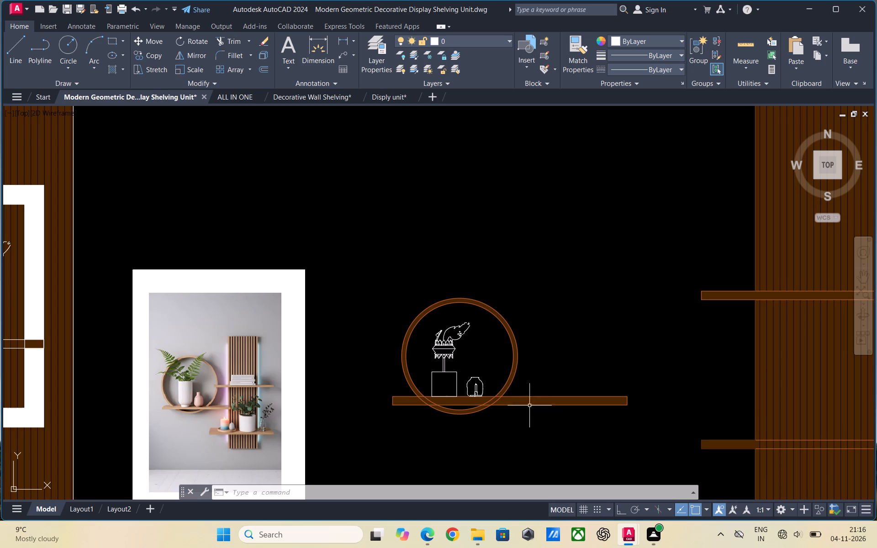
pyautogui.scroll(1, 485, 322)
pyautogui.scroll(-1, 443, 306)
pyautogui.scroll(-1, 462, 343)
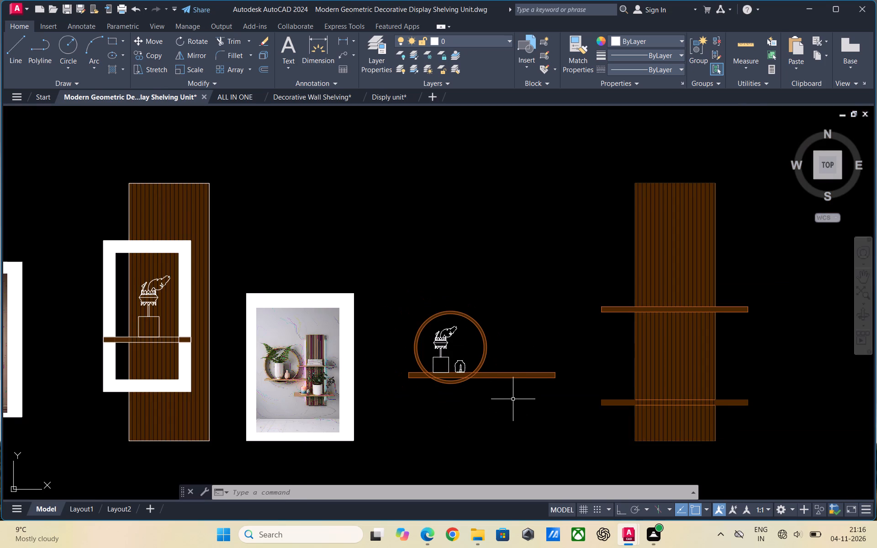
pyautogui.scroll(2, 273, 361)
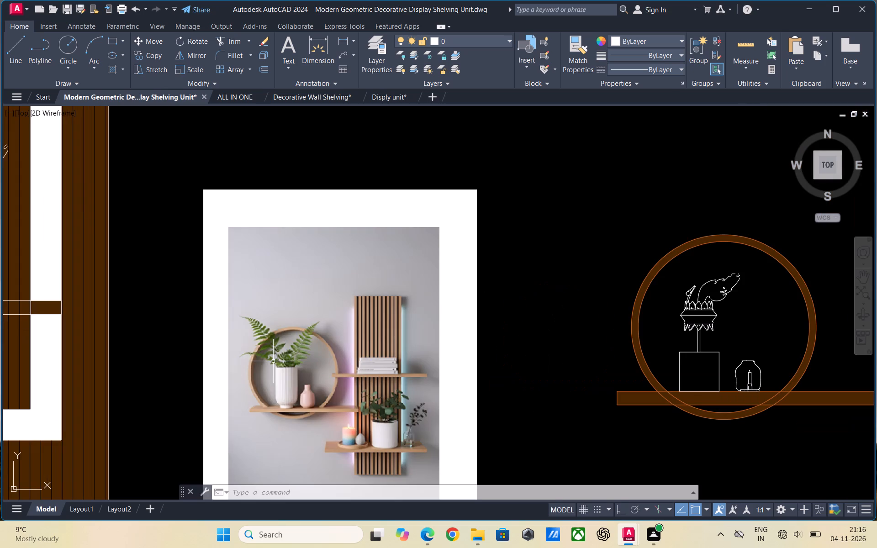
pyautogui.scroll(-1, 273, 361)
pyautogui.scroll(1, 375, 379)
pyautogui.scroll(-1, 238, 367)
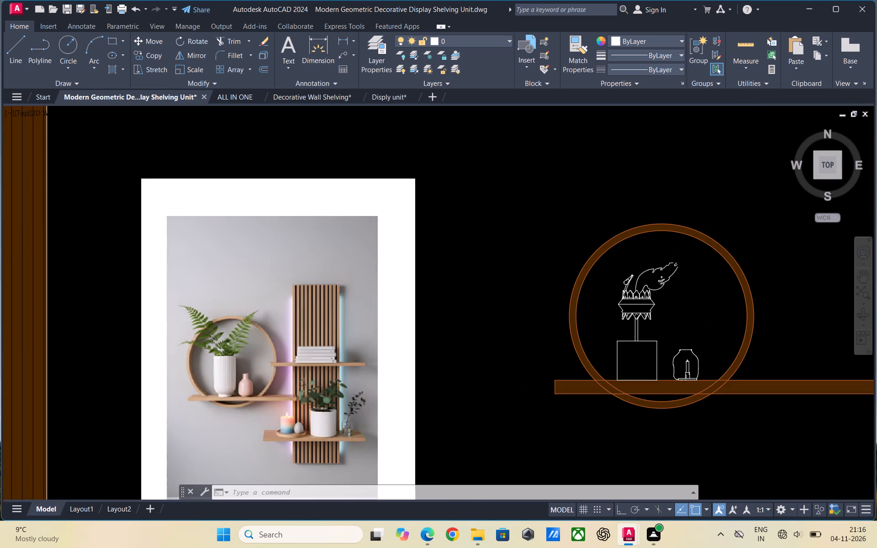
# Move the ring, its horizontal shelf and both ornaments together so the shelf's right end meets the slatted panel's left edge.
pyautogui.click(684, 410)
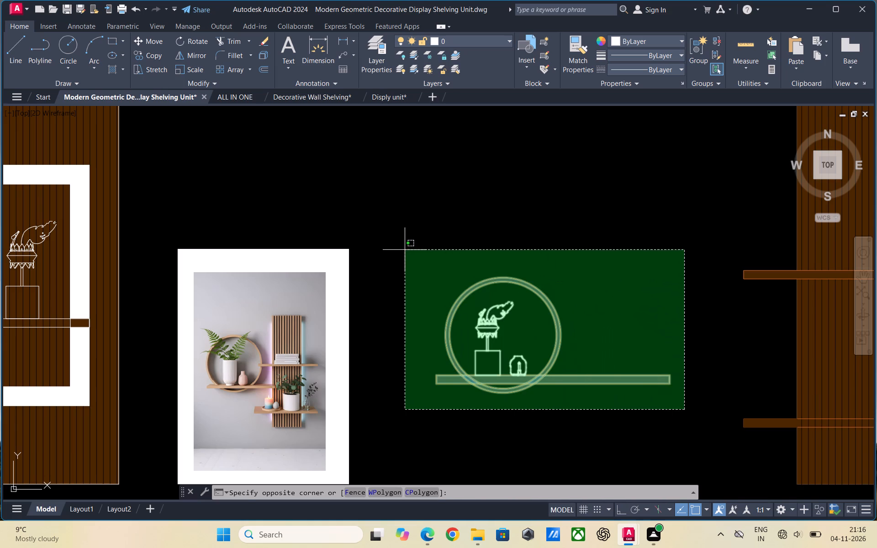
pyautogui.click(405, 250)
pyautogui.rightClick(420, 266)
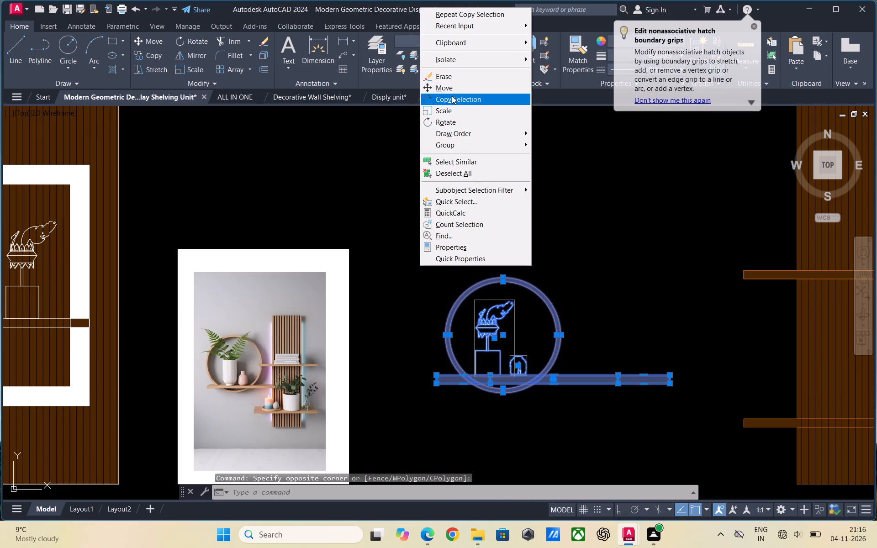
pyautogui.click(452, 92)
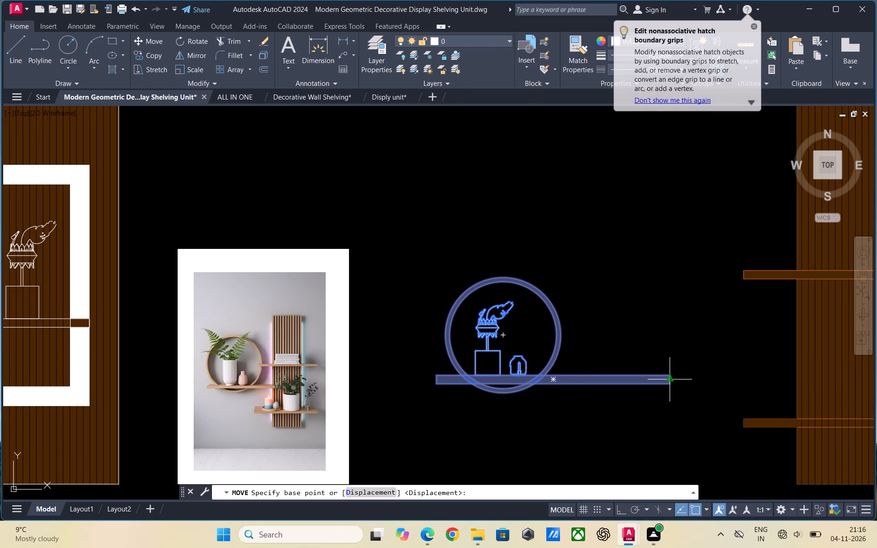
pyautogui.click(670, 381)
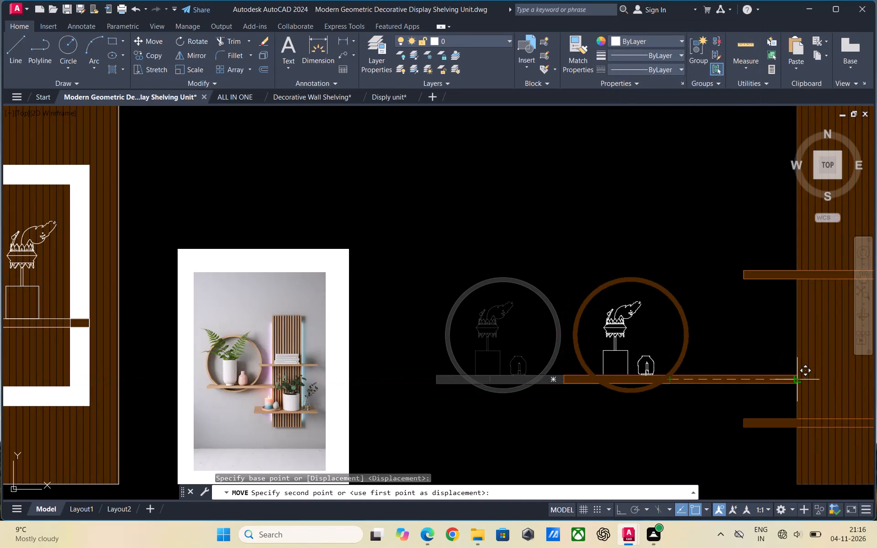
pyautogui.click(794, 378)
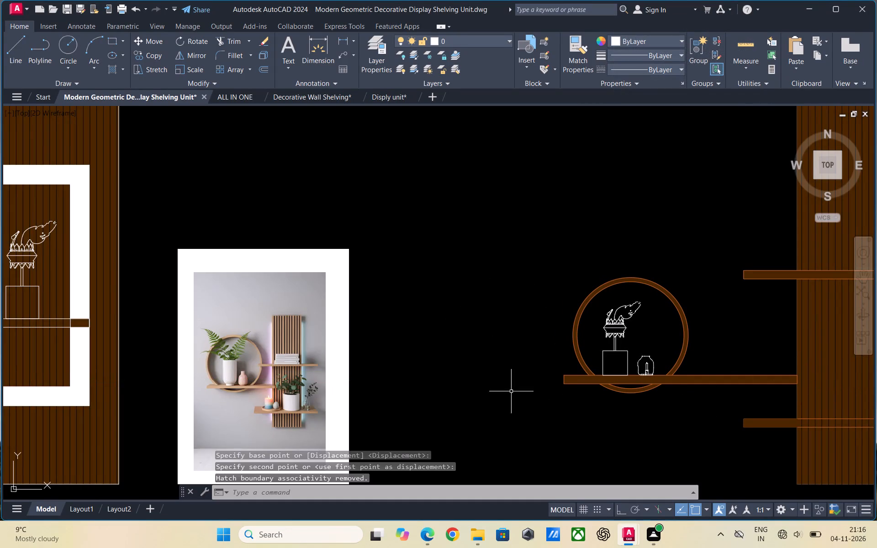
pyautogui.scroll(-2, 487, 373)
pyautogui.scroll(1, 592, 403)
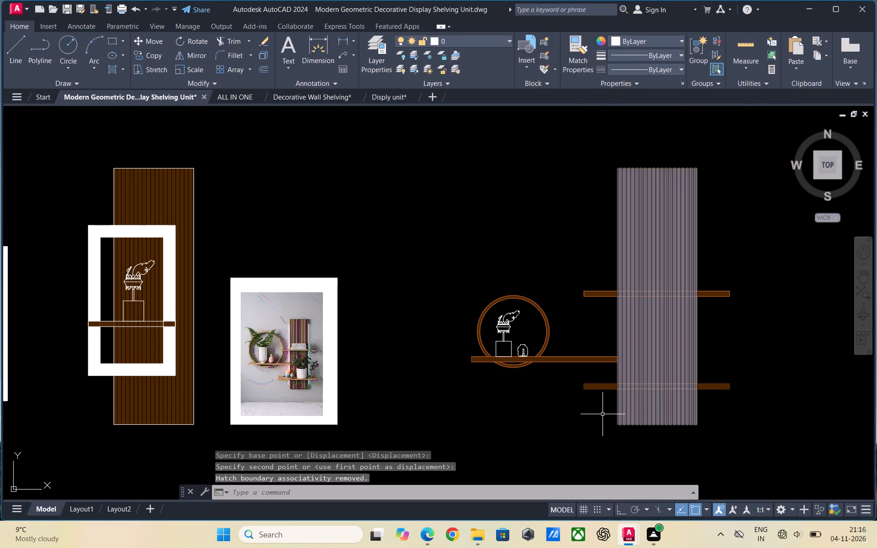
# Compare the joined ring shelf and slatted panel with the round-shelf reference image.
pyautogui.scroll(2, 763, 393)
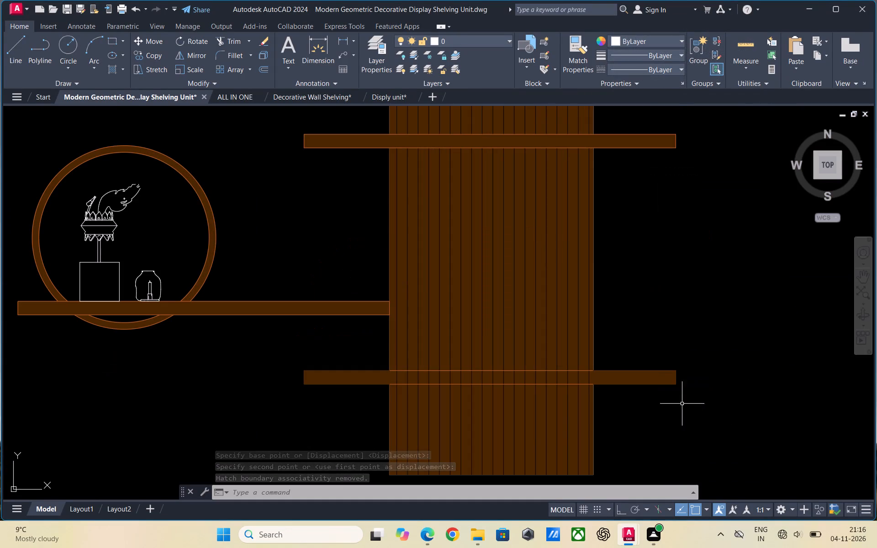
pyautogui.scroll(1, 537, 369)
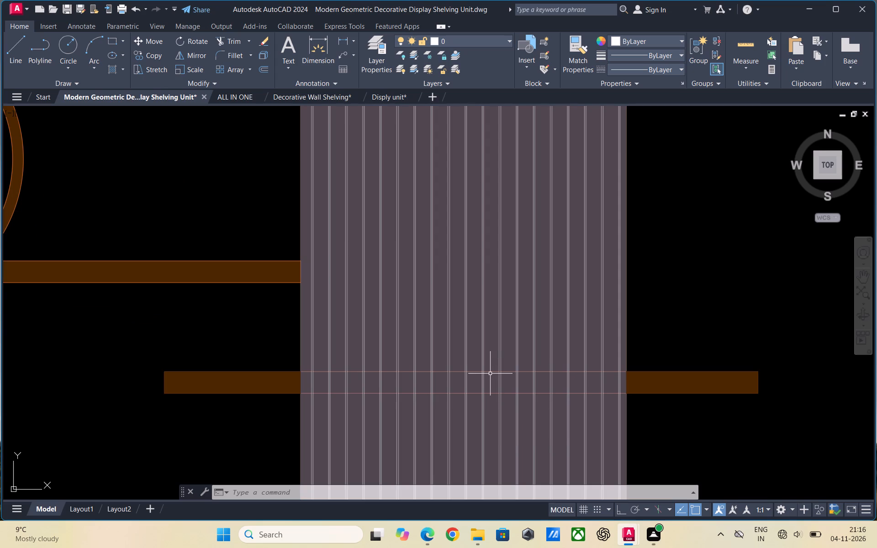
pyautogui.scroll(-2, 753, 424)
pyautogui.scroll(-1, 344, 427)
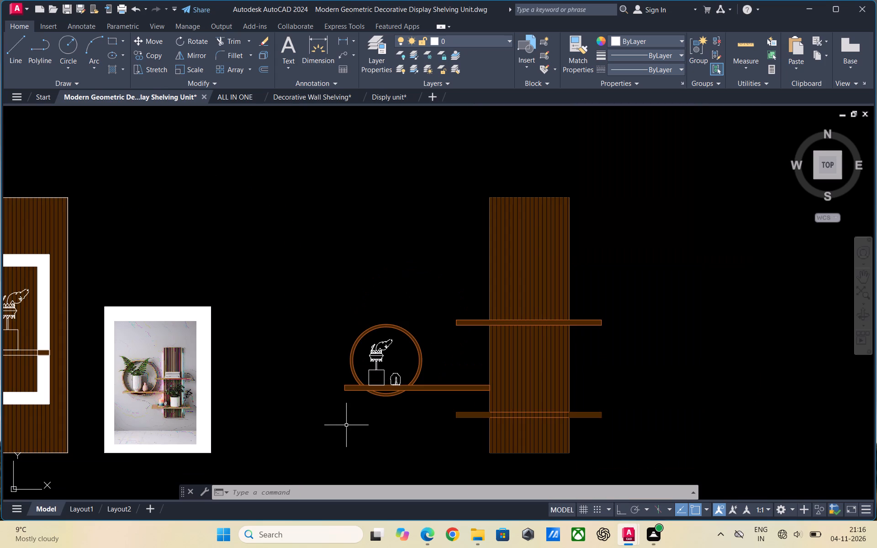
pyautogui.scroll(3, 99, 381)
pyautogui.scroll(-2, 99, 381)
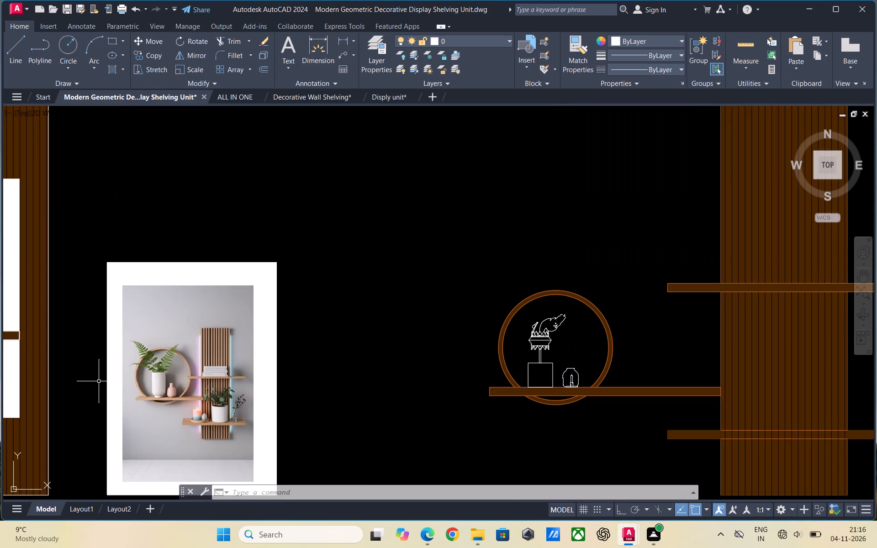
pyautogui.scroll(-2, 149, 399)
pyautogui.scroll(1, 323, 406)
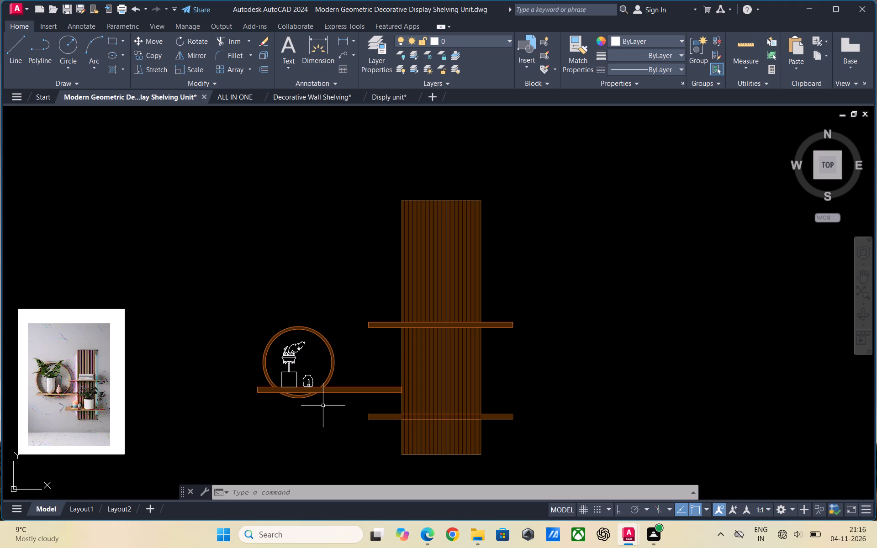
pyautogui.scroll(2, 323, 406)
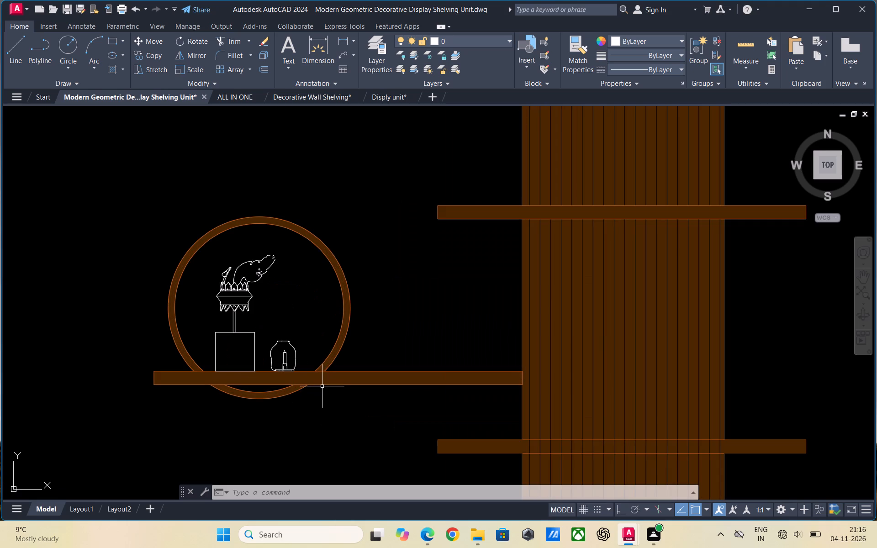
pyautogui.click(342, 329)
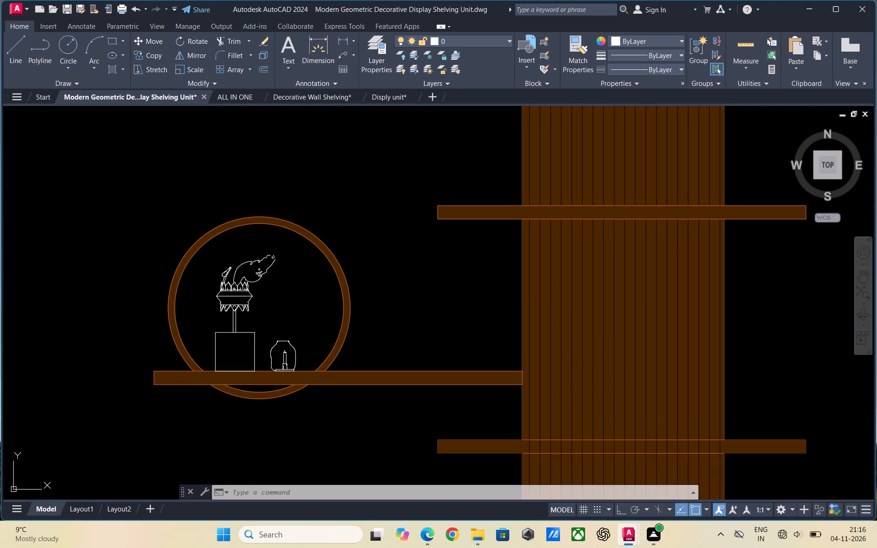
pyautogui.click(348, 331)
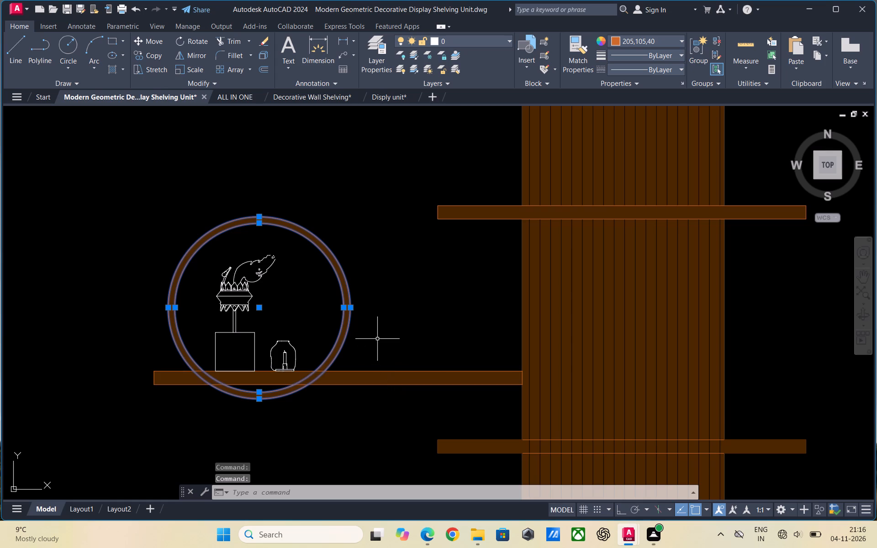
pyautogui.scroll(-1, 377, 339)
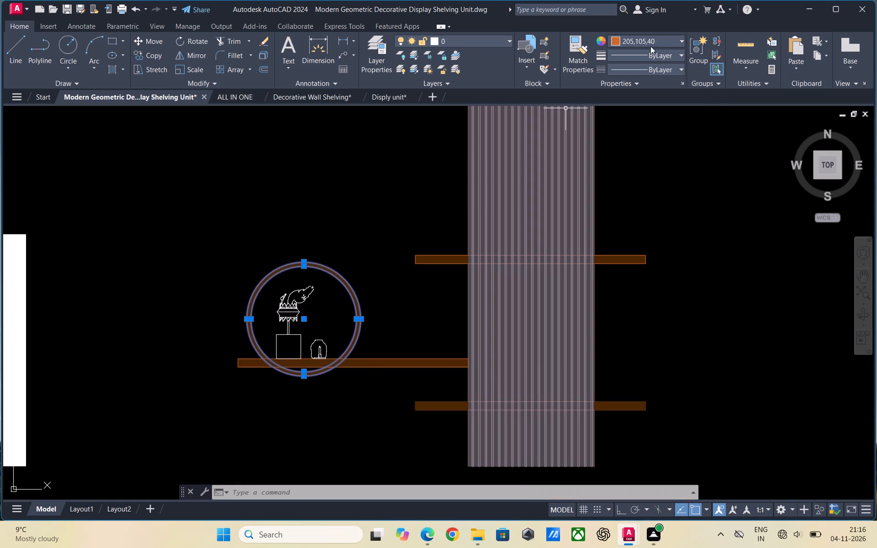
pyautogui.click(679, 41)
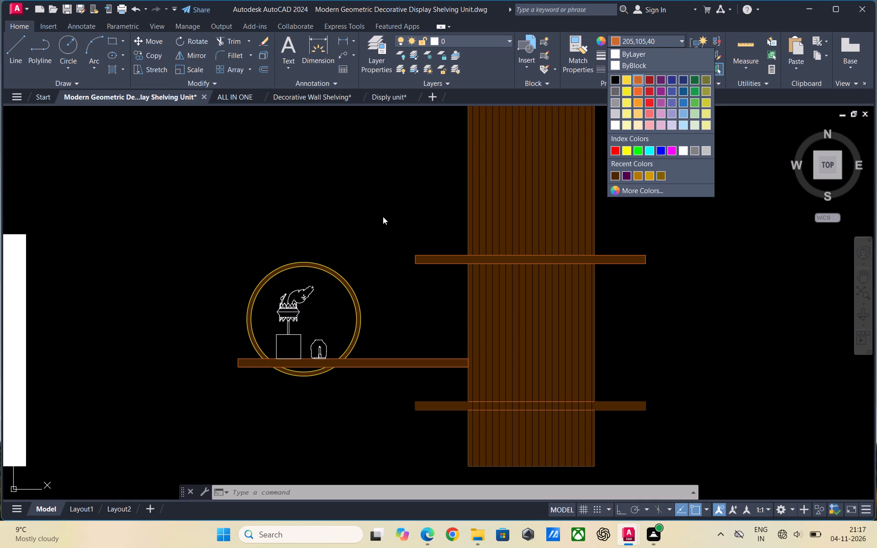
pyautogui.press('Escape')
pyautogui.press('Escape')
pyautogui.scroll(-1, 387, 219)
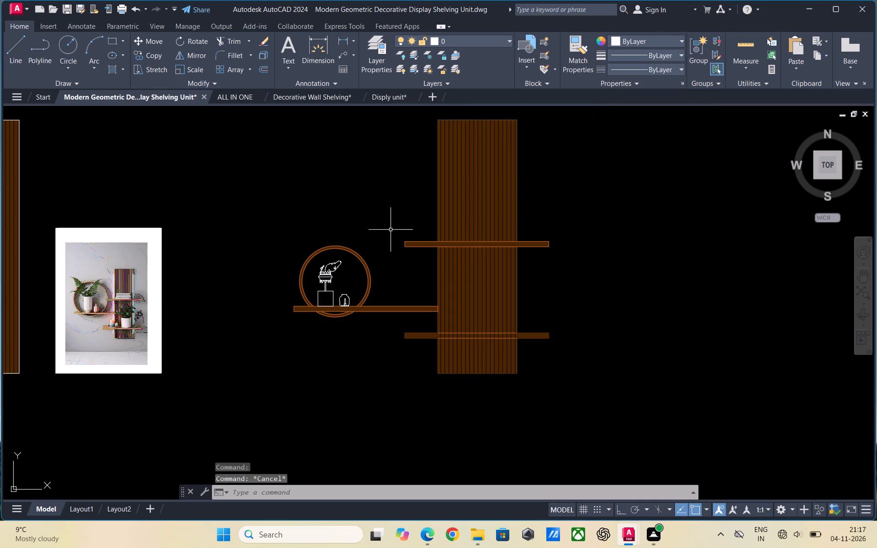
# Copy the plant ornament by its pot's base midpoint from the ring's shelf onto the slatted panel's lower shelf, right of the panel's centre.
pyautogui.scroll(-1, 383, 239)
pyautogui.scroll(1, 383, 335)
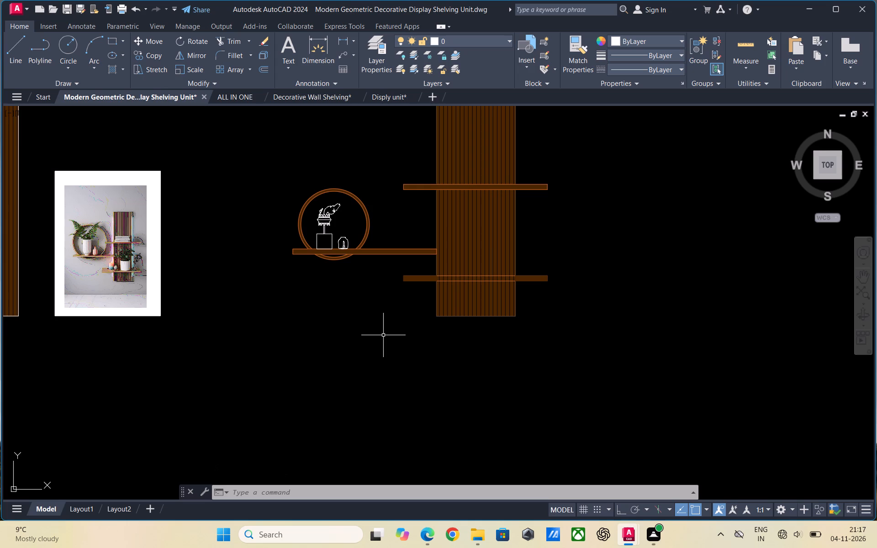
pyautogui.scroll(1, 352, 245)
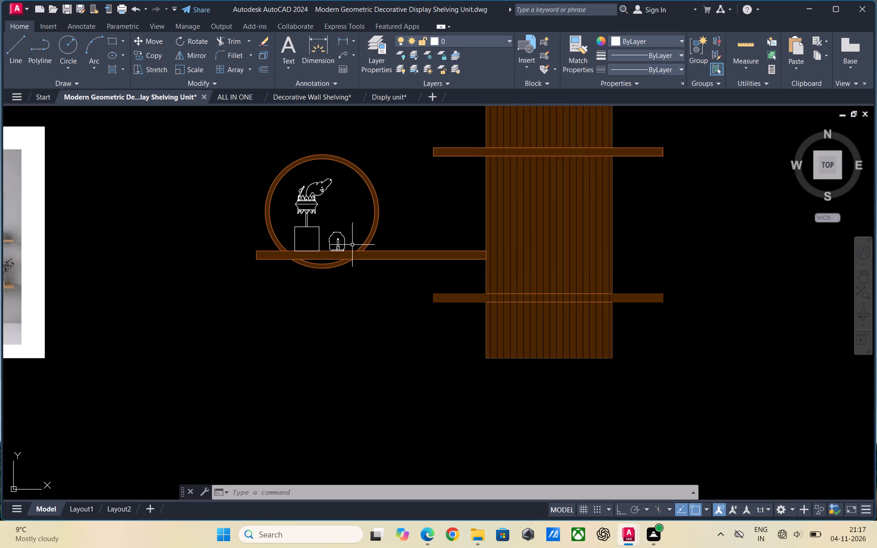
pyautogui.click(319, 229)
pyautogui.rightClick(319, 229)
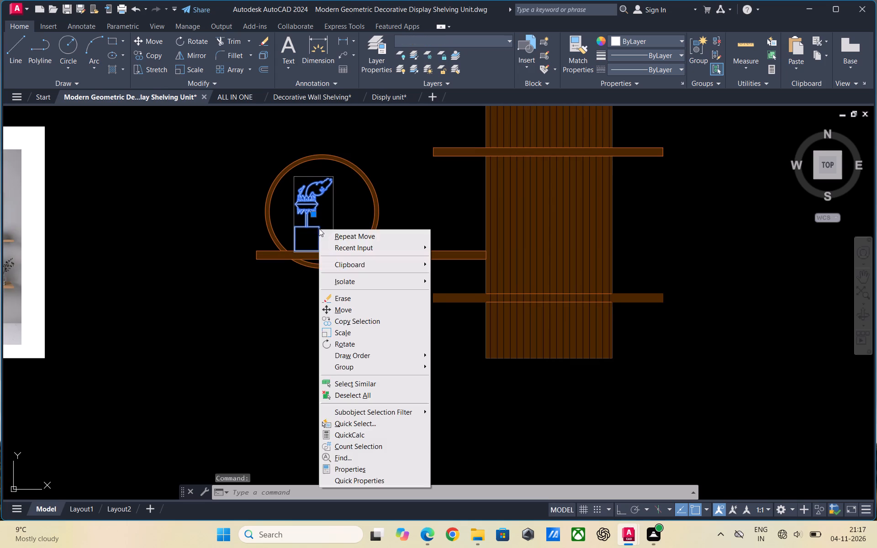
pyautogui.click(345, 322)
pyautogui.scroll(-1, 386, 322)
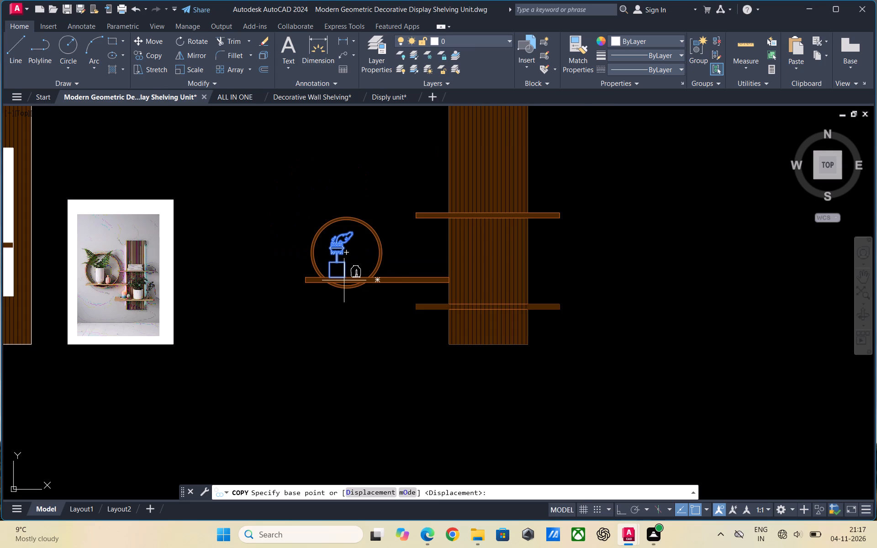
pyautogui.click(339, 276)
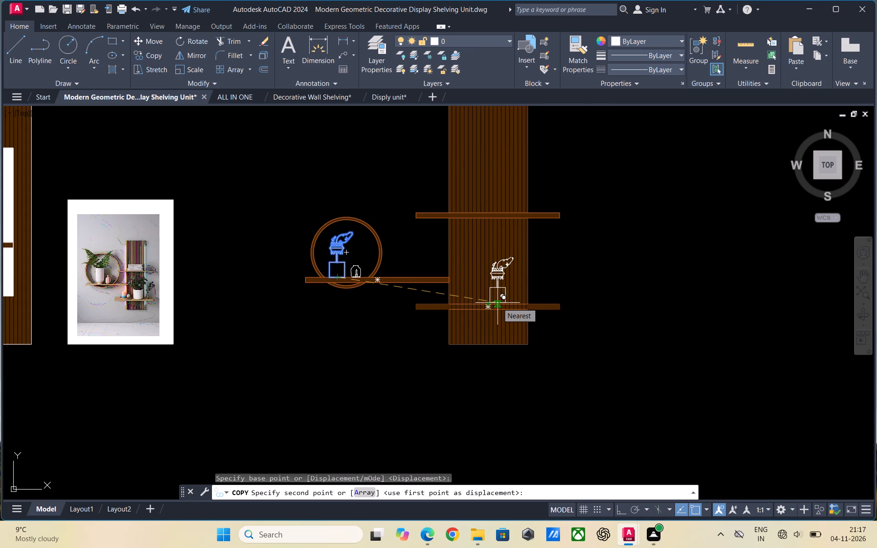
pyautogui.scroll(1, 497, 303)
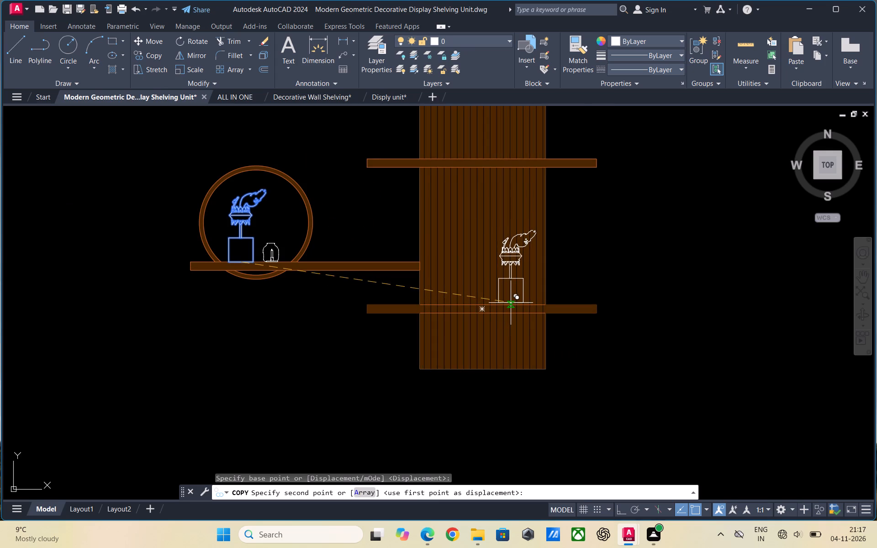
pyautogui.click(511, 305)
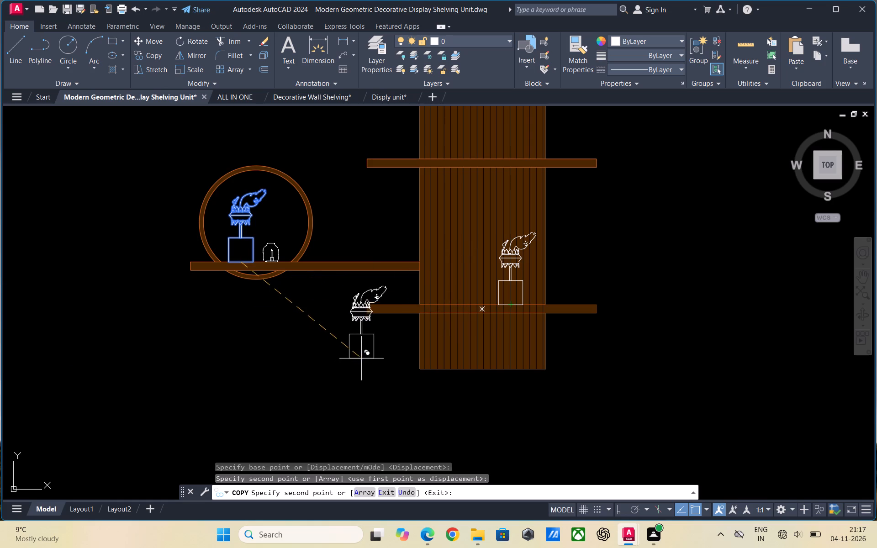
pyautogui.scroll(-1, 361, 358)
pyautogui.press('Escape')
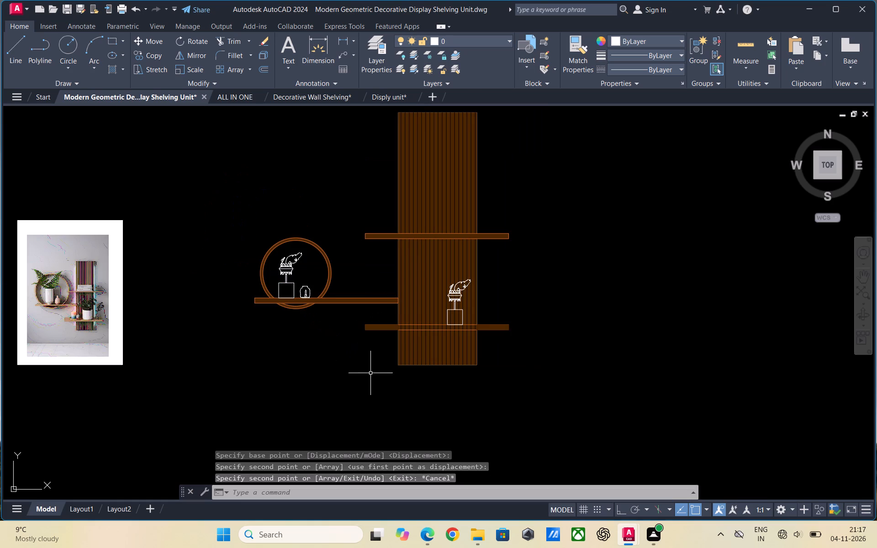
# Examine the ornaments on the slatted panel's shelves in the round-shelf reference image and compare them with the drawing.
pyautogui.scroll(-1, 370, 373)
pyautogui.scroll(-2, 715, 301)
pyautogui.scroll(2, 572, 338)
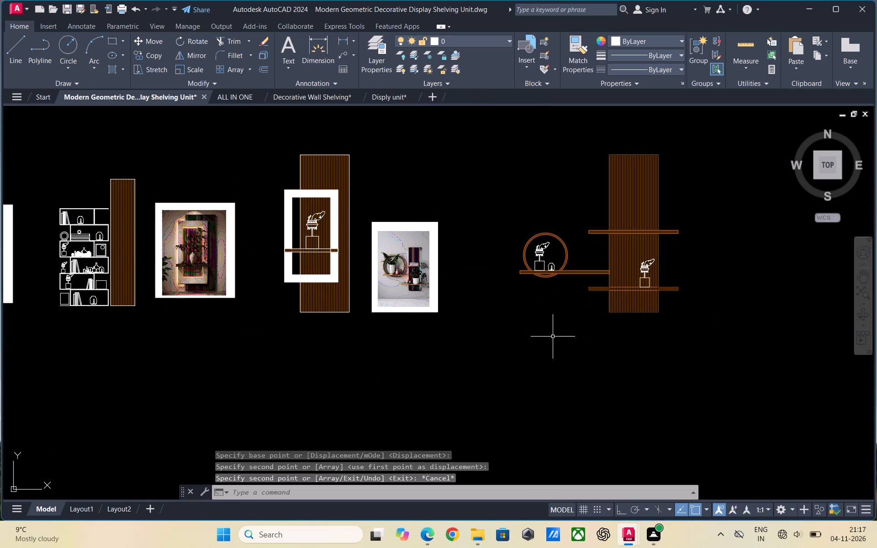
pyautogui.scroll(-1, 174, 333)
pyautogui.scroll(2, 345, 311)
pyautogui.scroll(1, 301, 296)
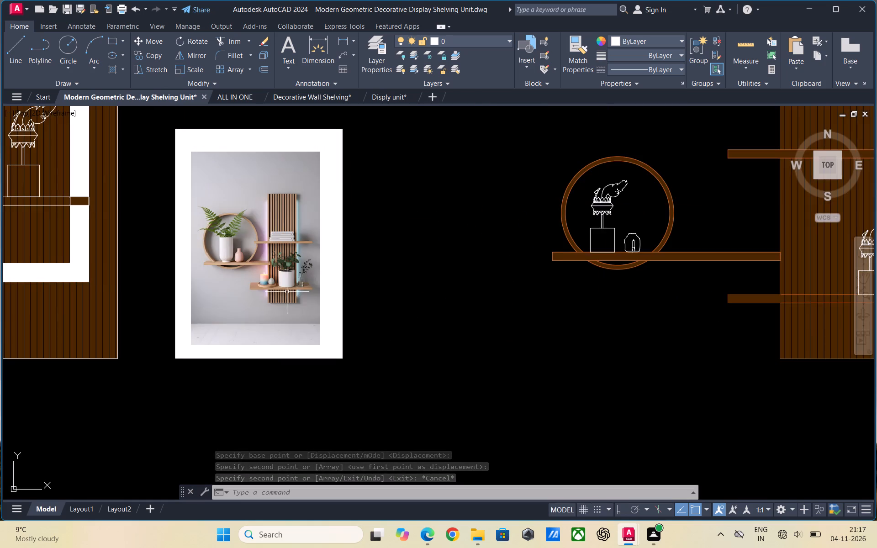
pyautogui.scroll(-1, 209, 289)
pyautogui.scroll(2, 274, 292)
pyautogui.scroll(1, 208, 281)
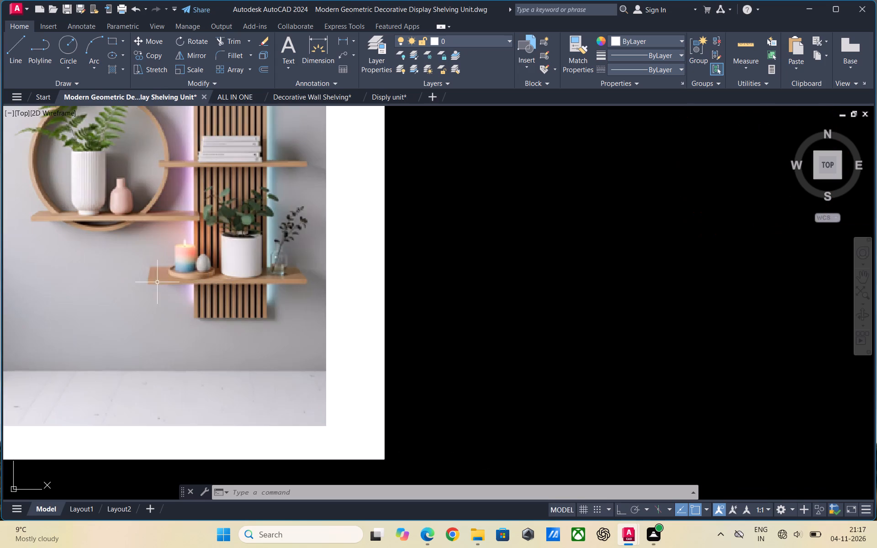
pyautogui.scroll(-2, 122, 279)
pyautogui.scroll(2, 162, 262)
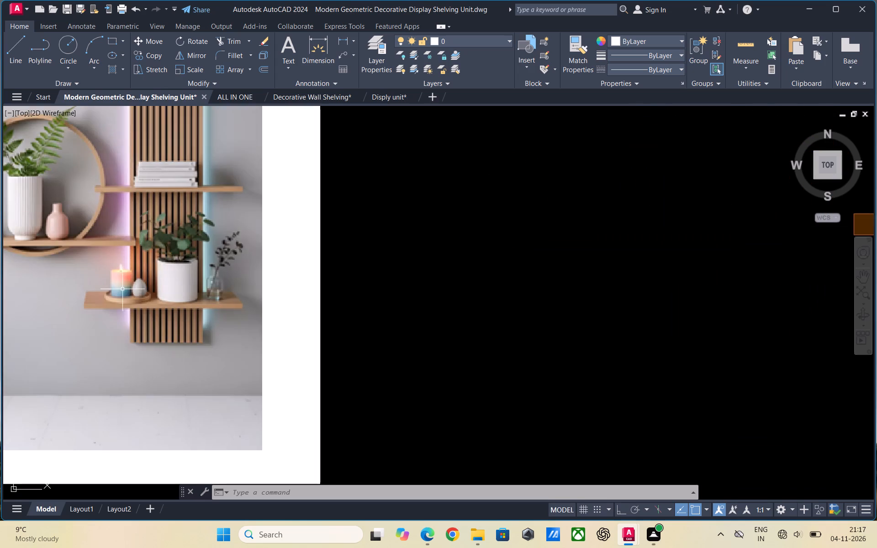
pyautogui.scroll(-1, 119, 290)
pyautogui.scroll(1, 119, 290)
pyautogui.scroll(-2, 100, 289)
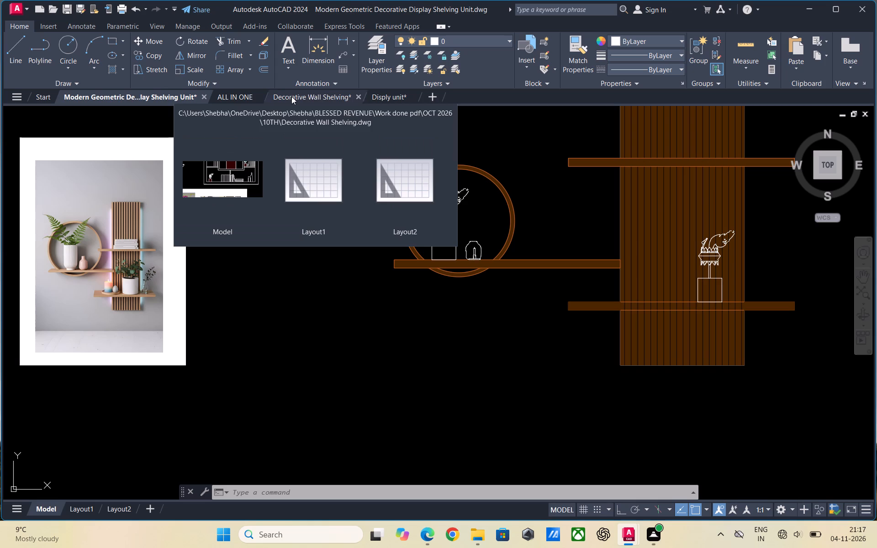
pyautogui.scroll(1, 125, 302)
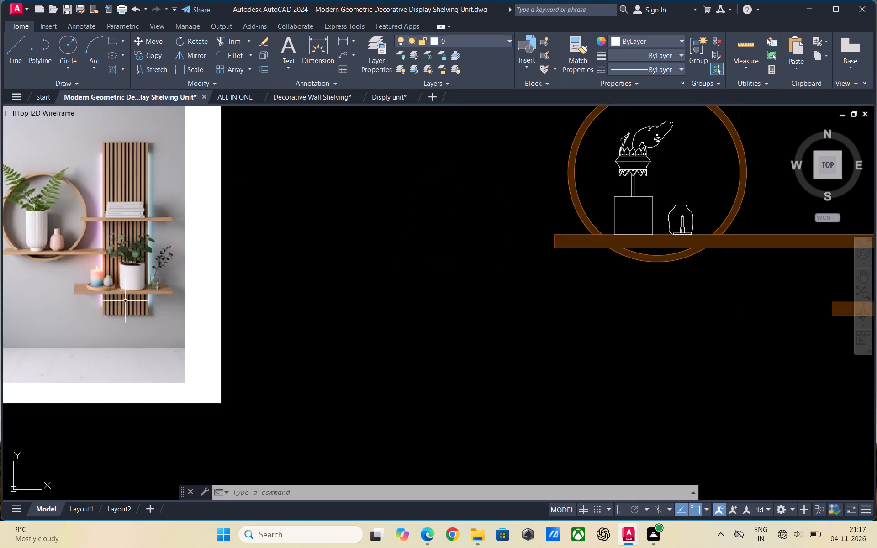
pyautogui.scroll(1, 97, 284)
pyautogui.scroll(-1, 95, 283)
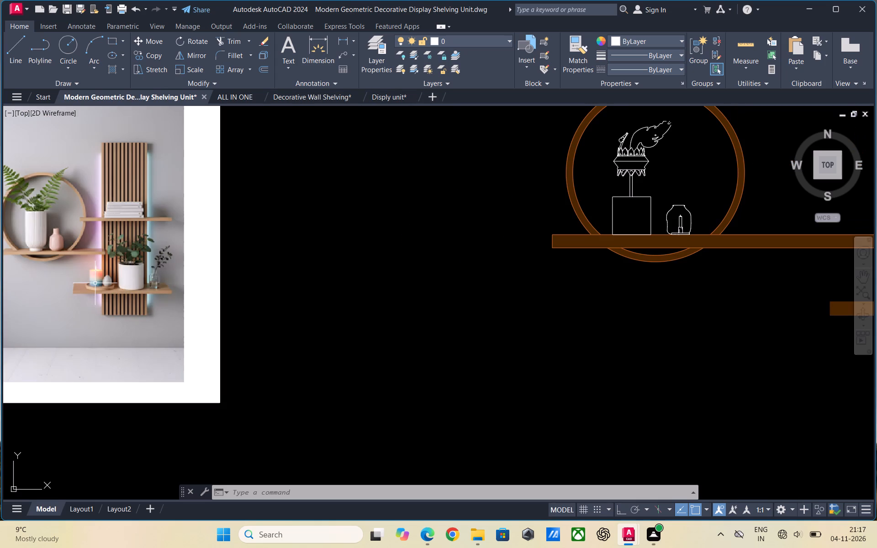
pyautogui.scroll(1, 95, 283)
pyautogui.scroll(-1, 44, 298)
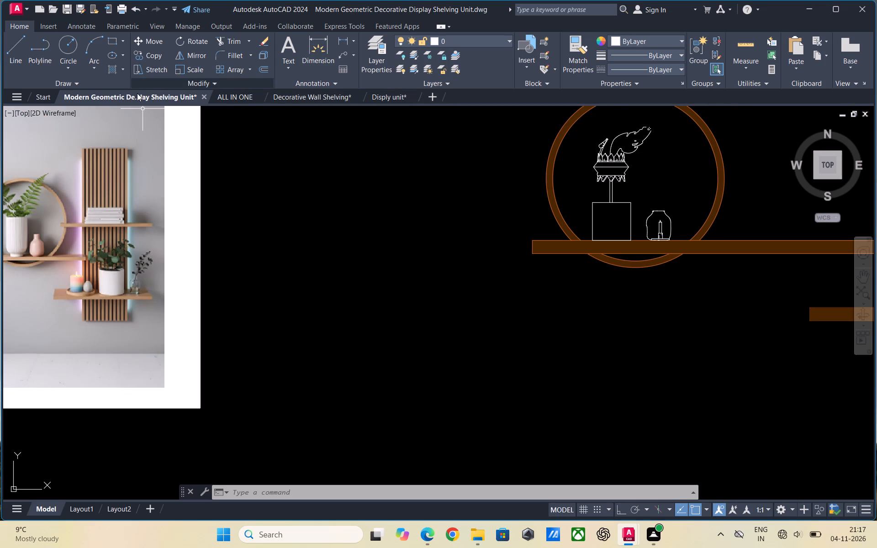
# Look through the Decorative Wall Shelving and Disply unit drawings for reusable ornaments, and return to the Modern Geometric shelving drawing.
pyautogui.click(298, 95)
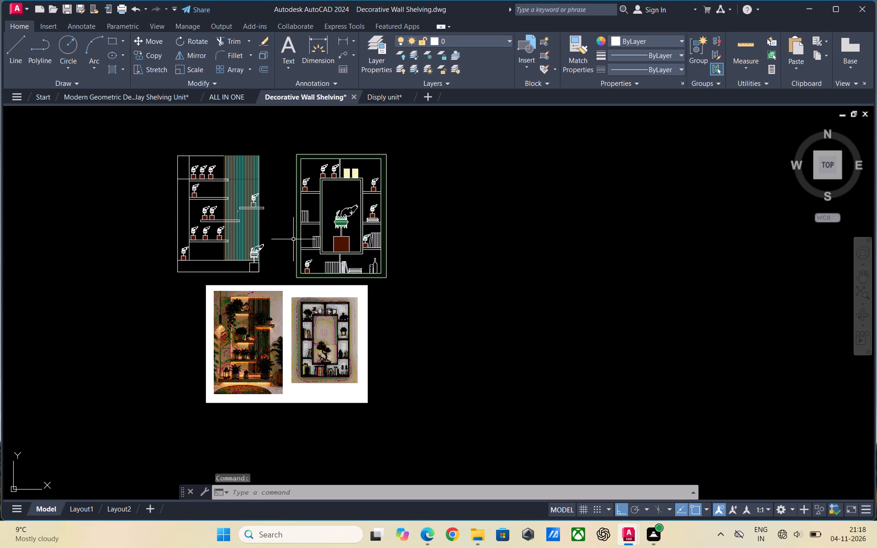
pyautogui.scroll(1, 330, 188)
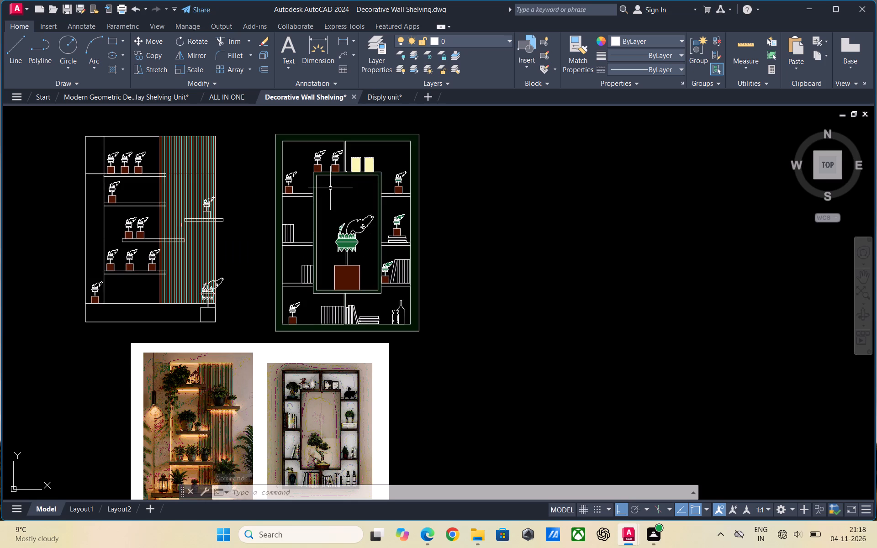
pyautogui.scroll(-1, 448, 205)
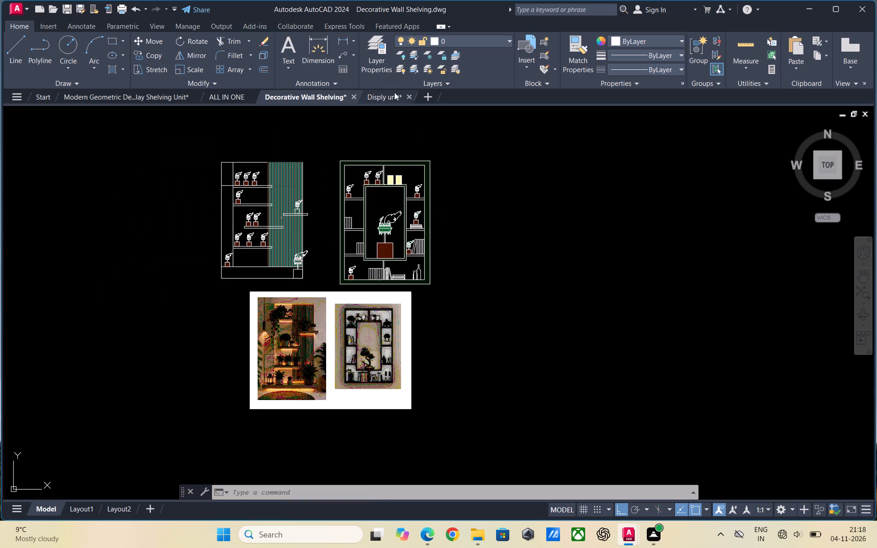
pyautogui.click(392, 94)
pyautogui.scroll(-1, 343, 233)
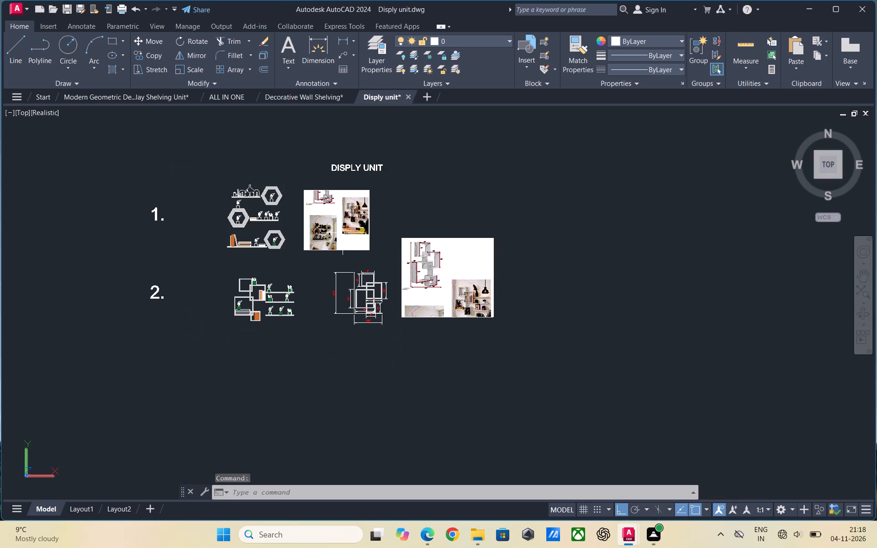
pyautogui.click(141, 97)
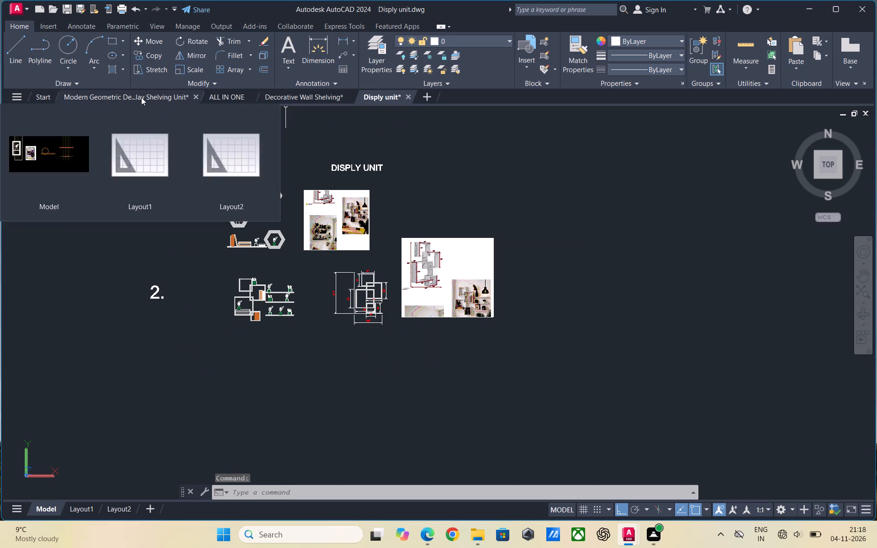
# Copy the plant ornament by its pot's base midpoint from the ring's shelf to the empty space right of the slatted panel.
pyautogui.scroll(-1, 310, 186)
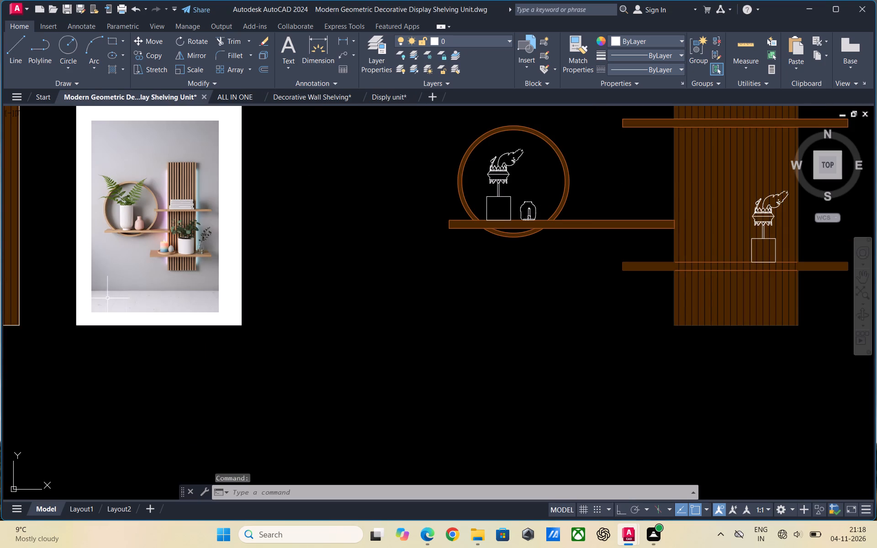
pyautogui.scroll(-1, 95, 299)
pyautogui.scroll(1, 181, 253)
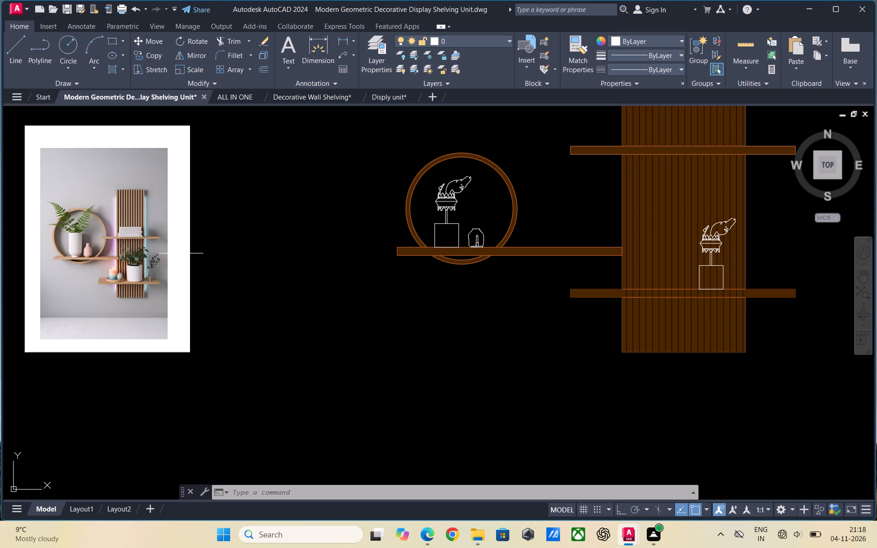
pyautogui.click(460, 223)
pyautogui.rightClick(339, 283)
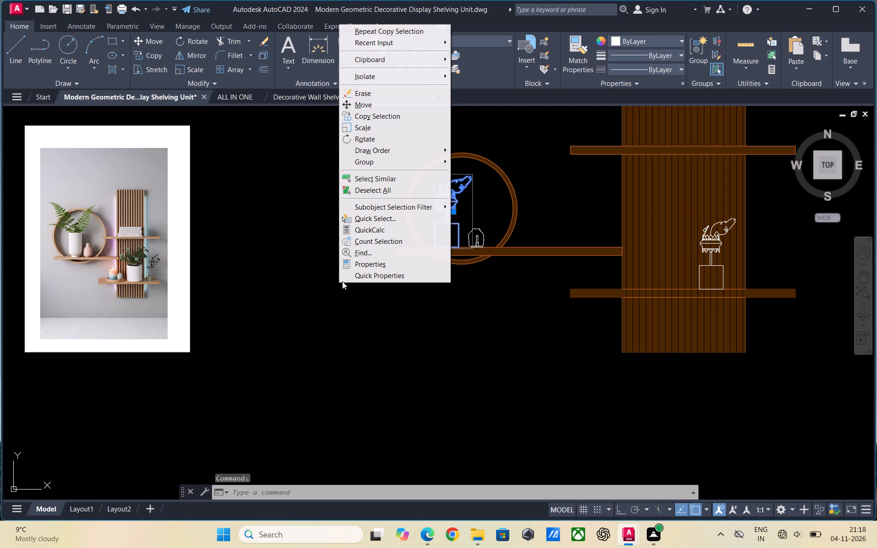
pyautogui.click(375, 118)
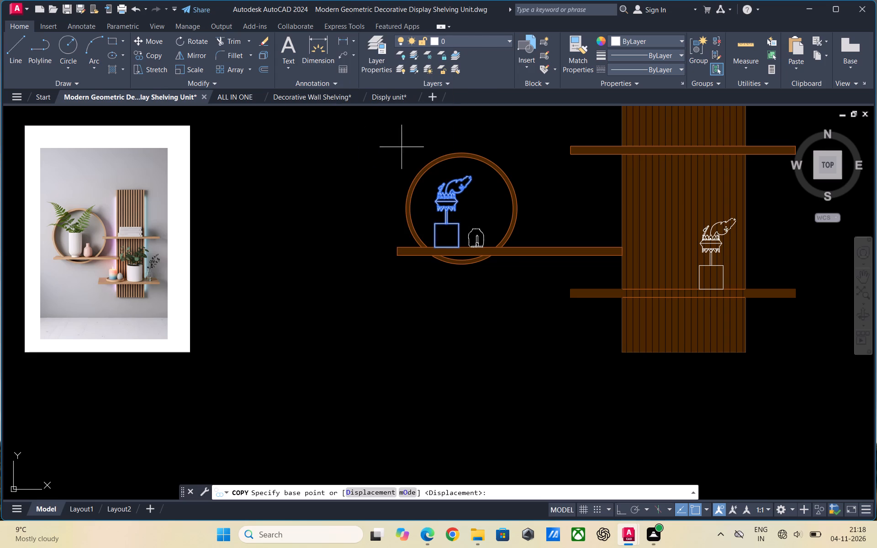
pyautogui.click(449, 246)
pyautogui.scroll(-1, 310, 296)
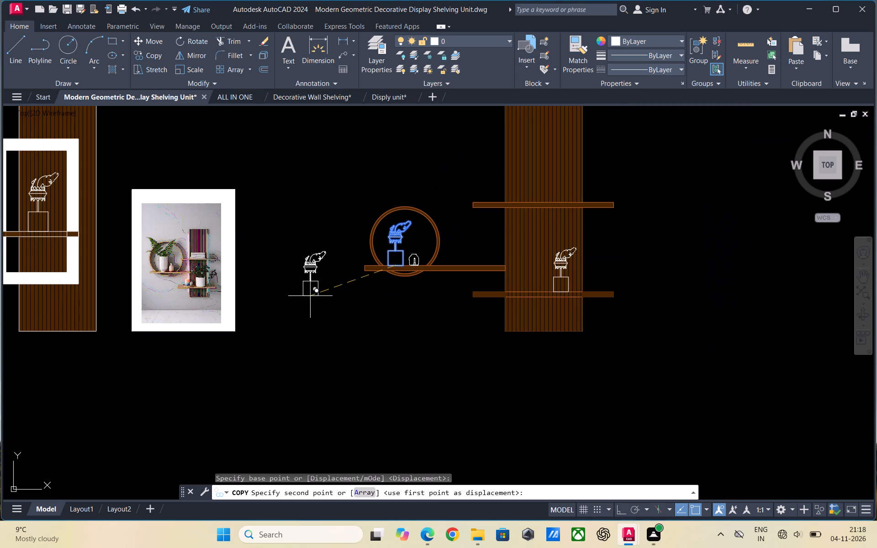
pyautogui.click(676, 290)
pyautogui.press('Escape')
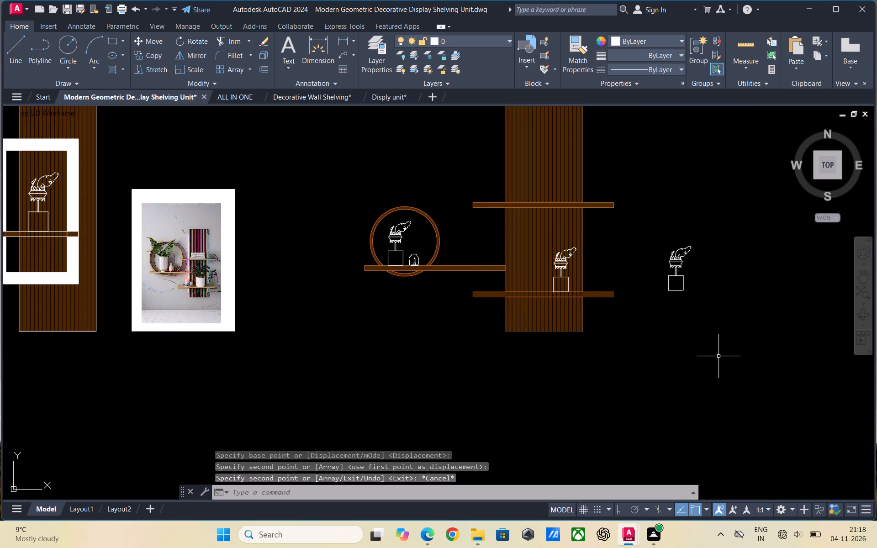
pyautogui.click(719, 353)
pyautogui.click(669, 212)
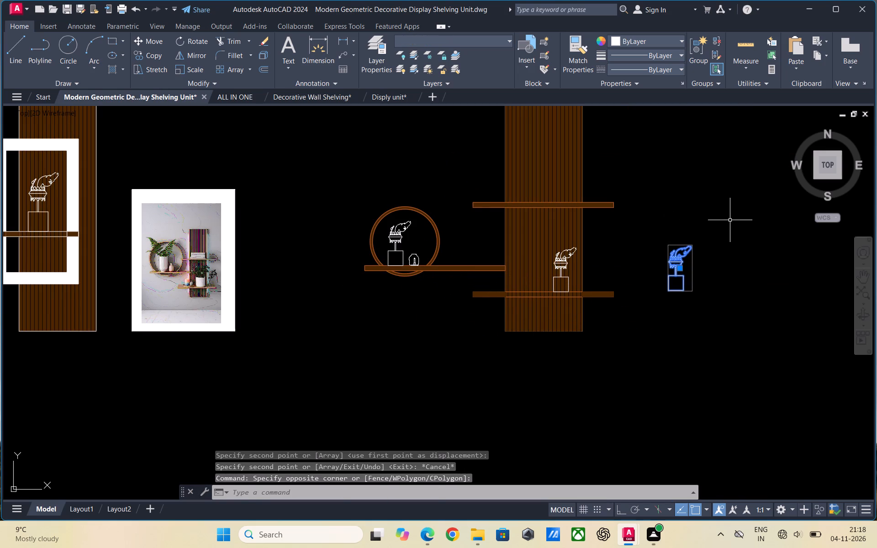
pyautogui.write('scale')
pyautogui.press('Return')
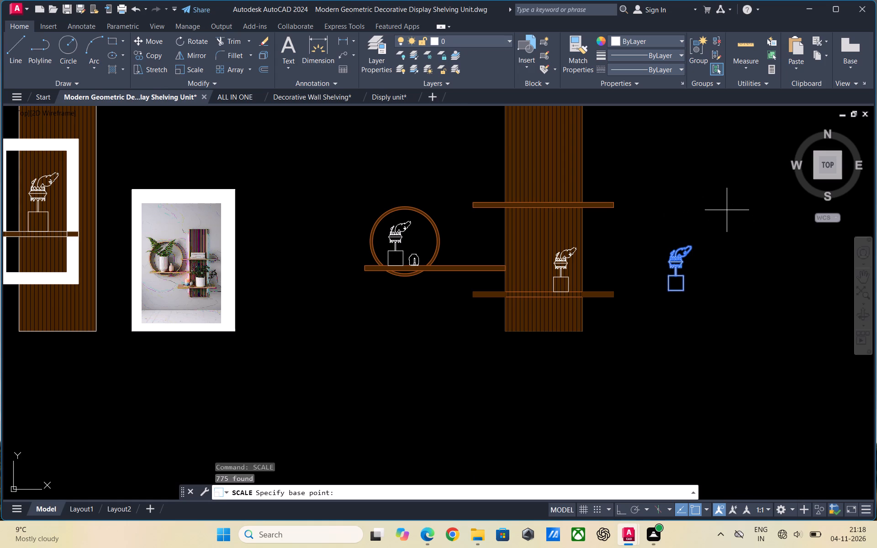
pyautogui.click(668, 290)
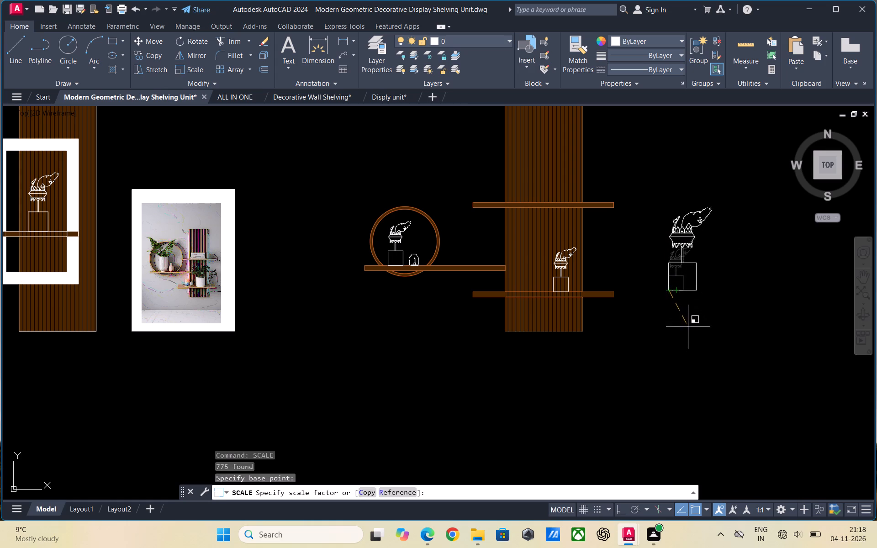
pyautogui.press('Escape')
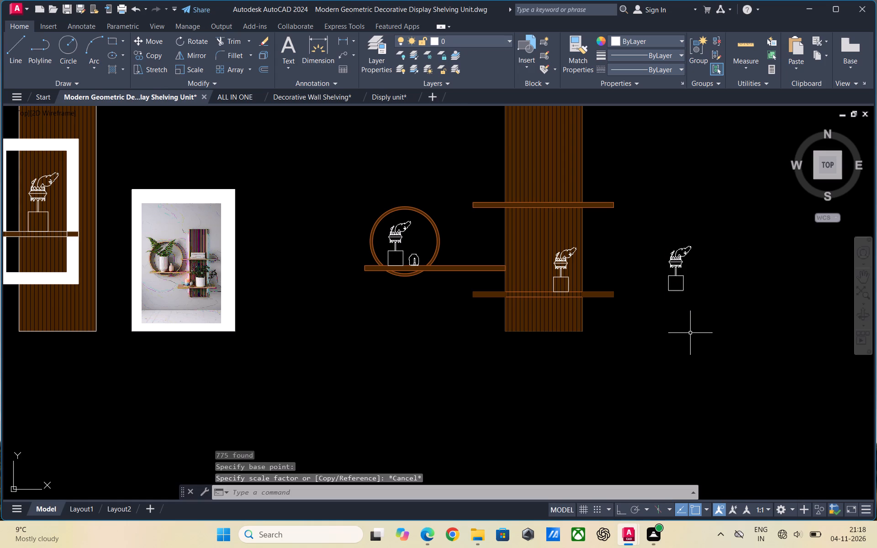
# Compare the ring shelf and slatted panel with the round-shelf reference image, and examine the bookcase's candle and vase ornaments for reuse.
pyautogui.scroll(-2, 690, 327)
pyautogui.scroll(2, 690, 326)
pyautogui.scroll(-1, 690, 326)
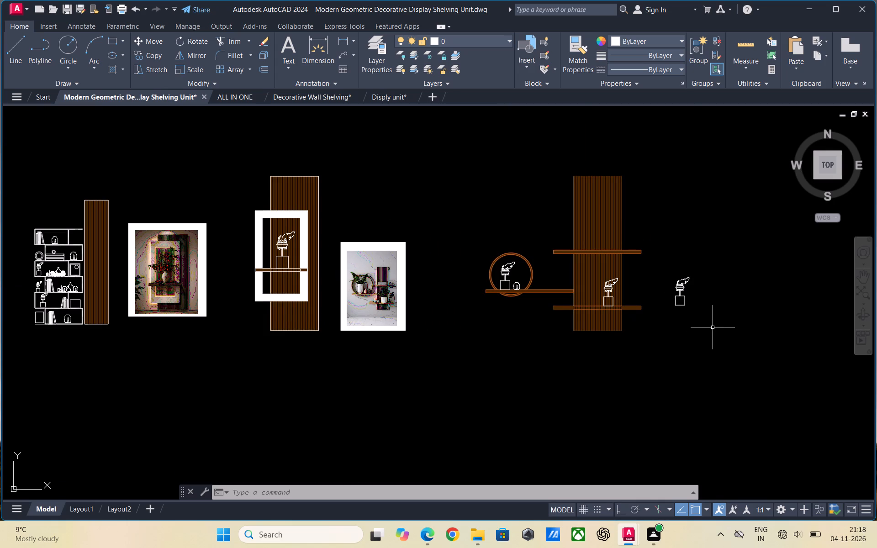
pyautogui.scroll(1, 713, 326)
pyautogui.scroll(-1, 713, 326)
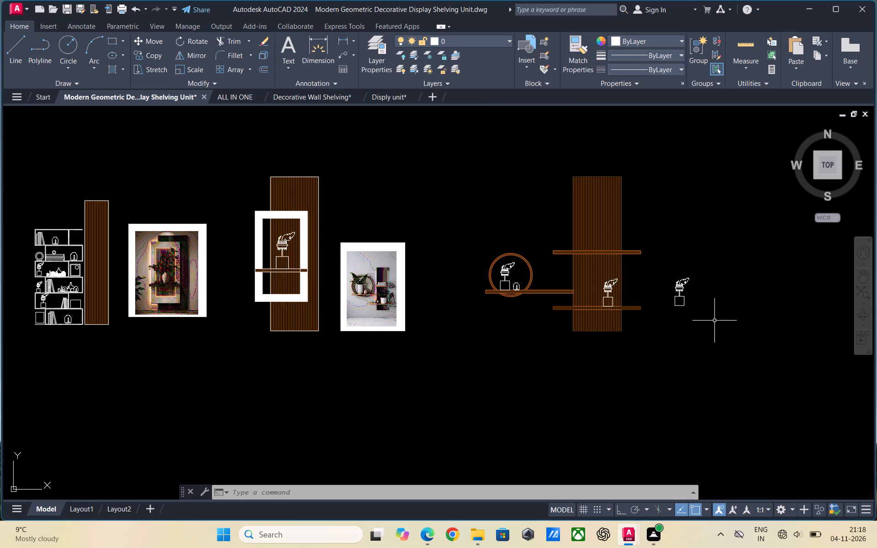
pyautogui.scroll(1, 714, 320)
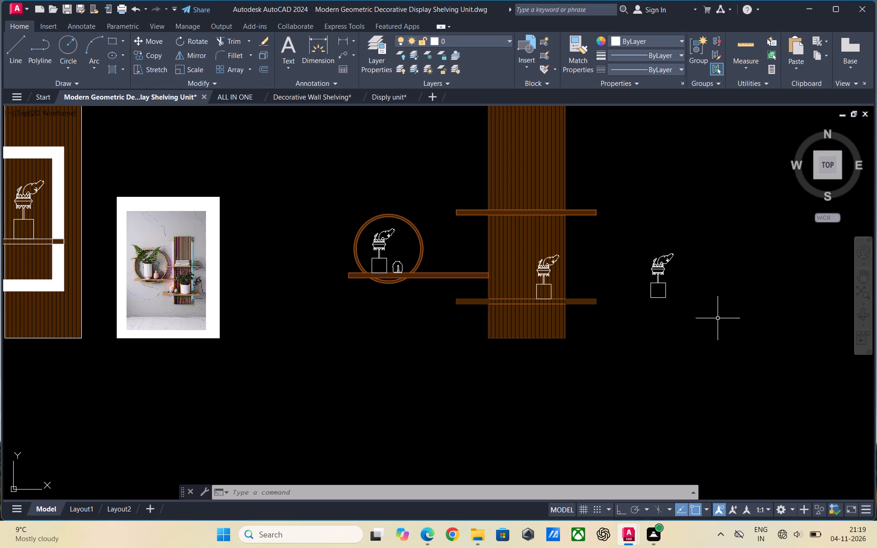
pyautogui.scroll(-1, 718, 318)
pyautogui.scroll(2, 718, 318)
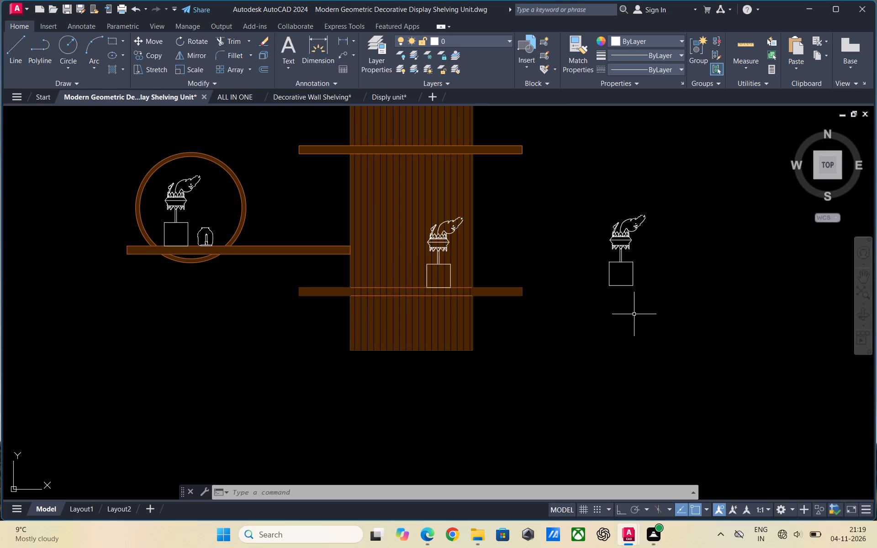
pyautogui.scroll(-2, 627, 355)
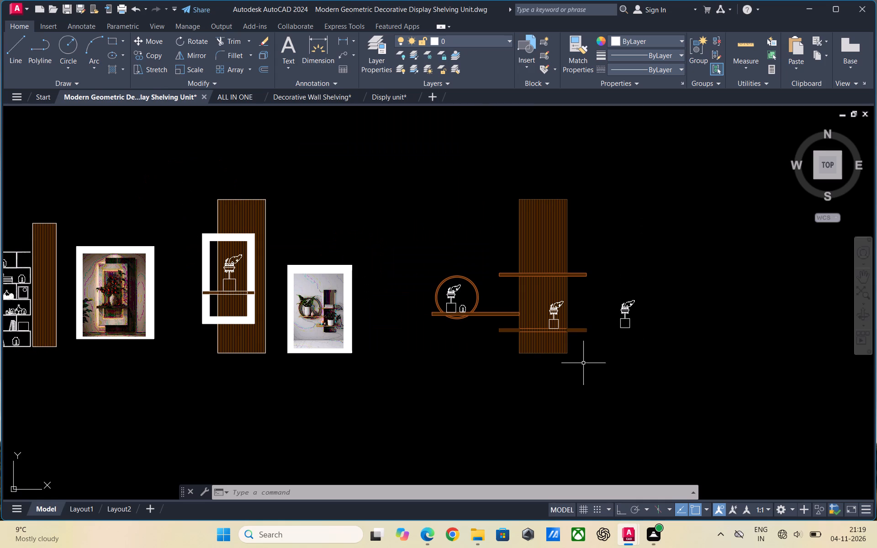
pyautogui.scroll(2, 581, 362)
pyautogui.scroll(-2, 341, 377)
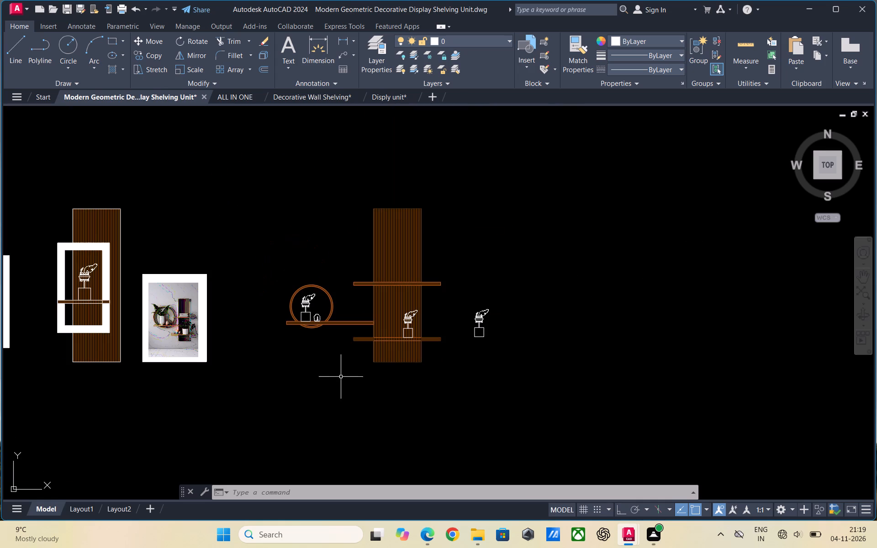
pyautogui.scroll(1, 479, 340)
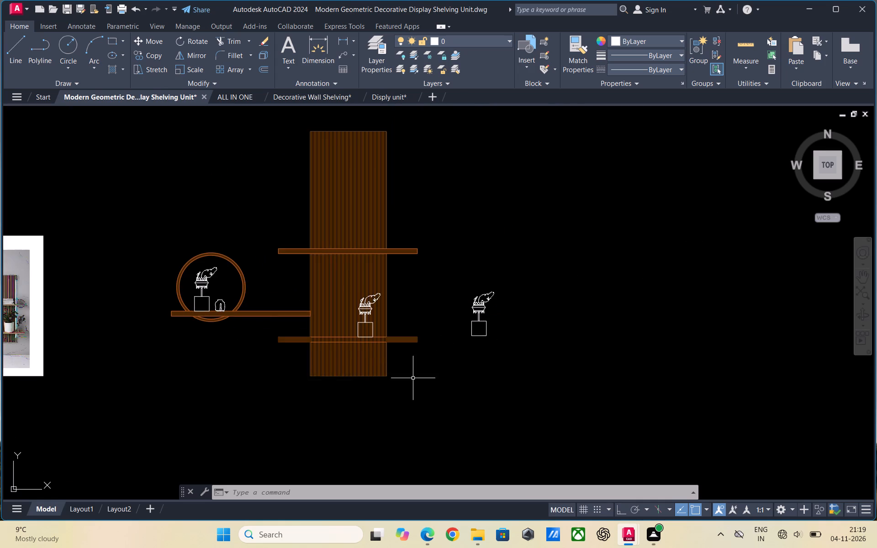
pyautogui.scroll(-1, 422, 363)
pyautogui.scroll(2, 147, 350)
pyautogui.scroll(-1, 147, 350)
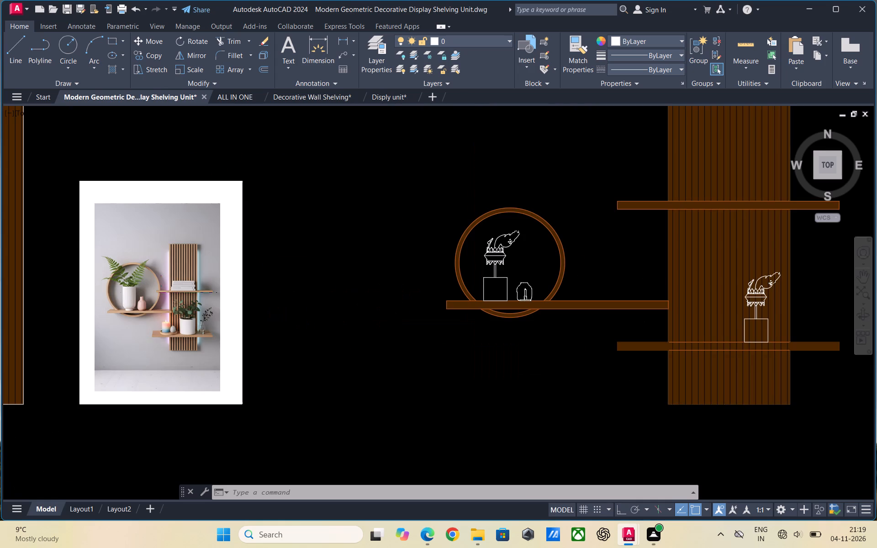
pyautogui.scroll(-3, 201, 350)
pyautogui.scroll(4, 82, 332)
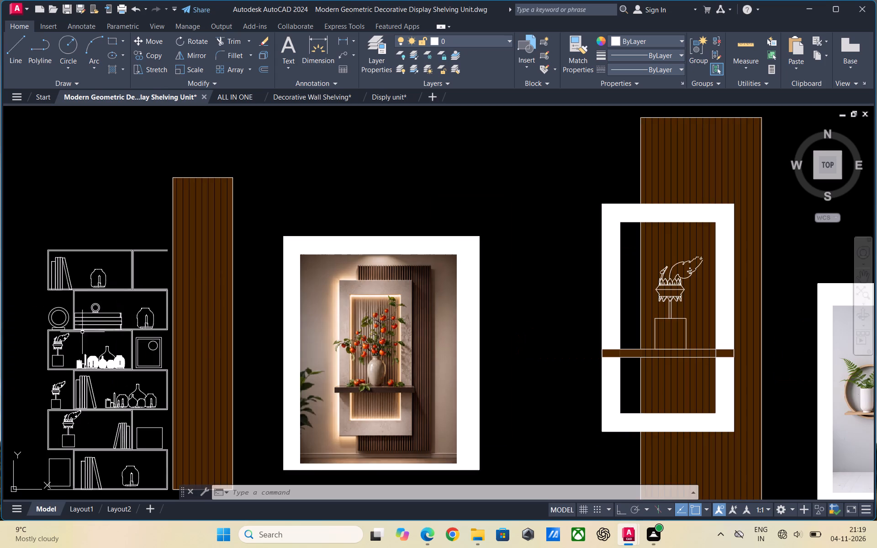
pyautogui.scroll(1, 92, 364)
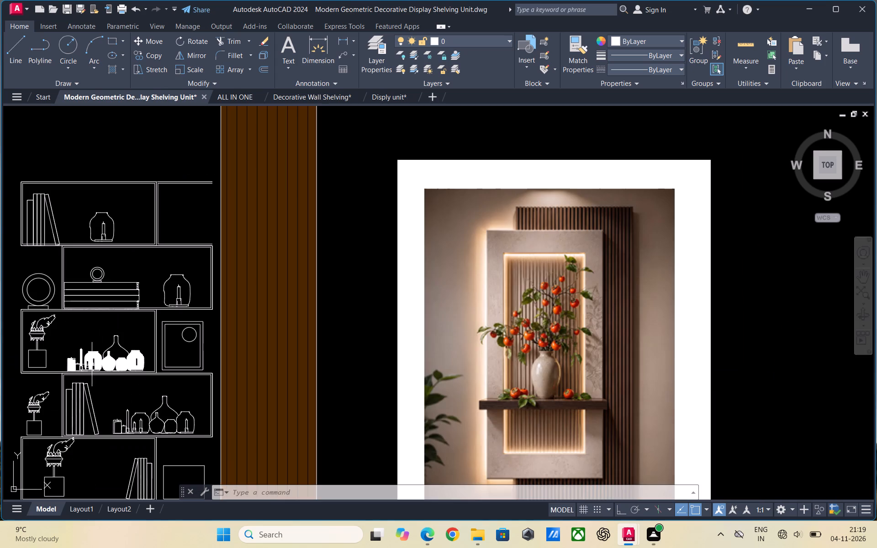
pyautogui.scroll(2, 68, 357)
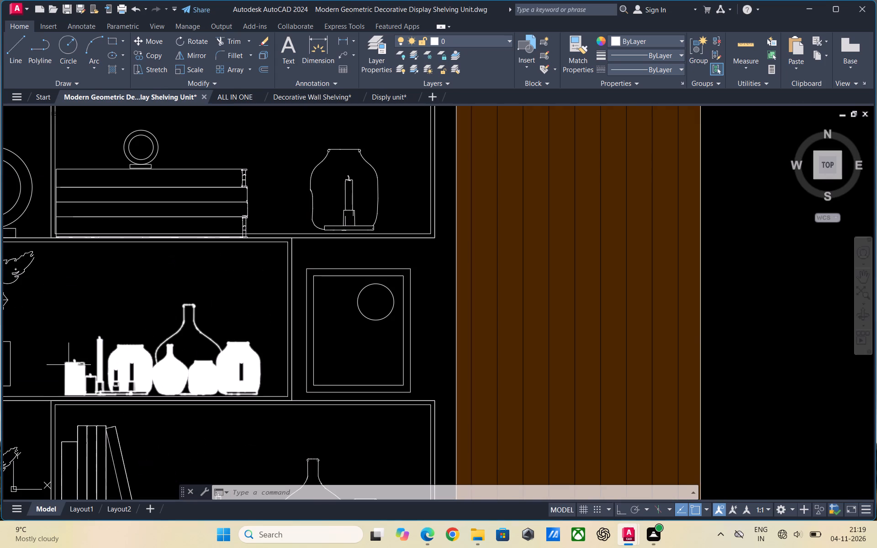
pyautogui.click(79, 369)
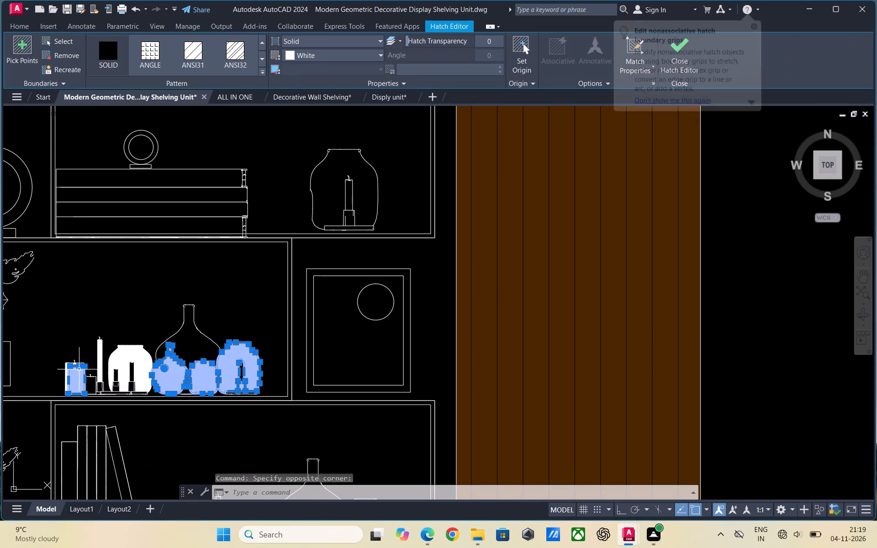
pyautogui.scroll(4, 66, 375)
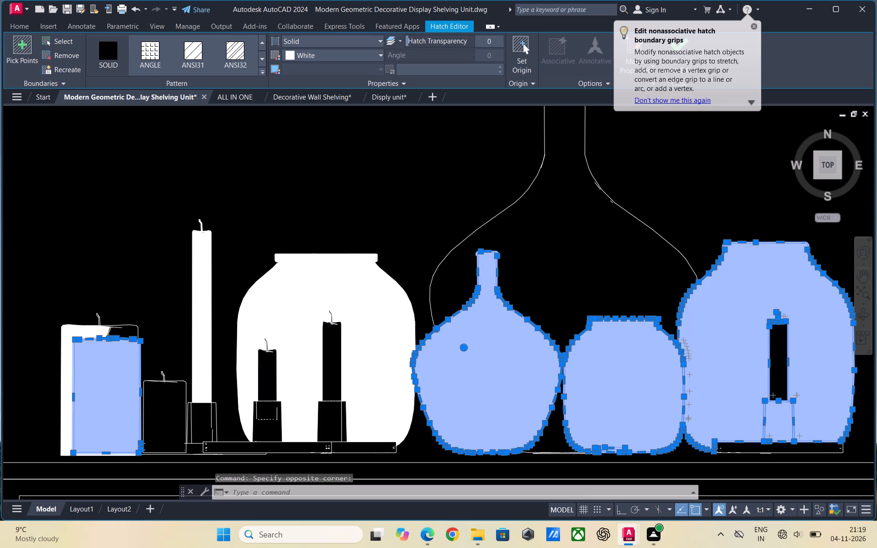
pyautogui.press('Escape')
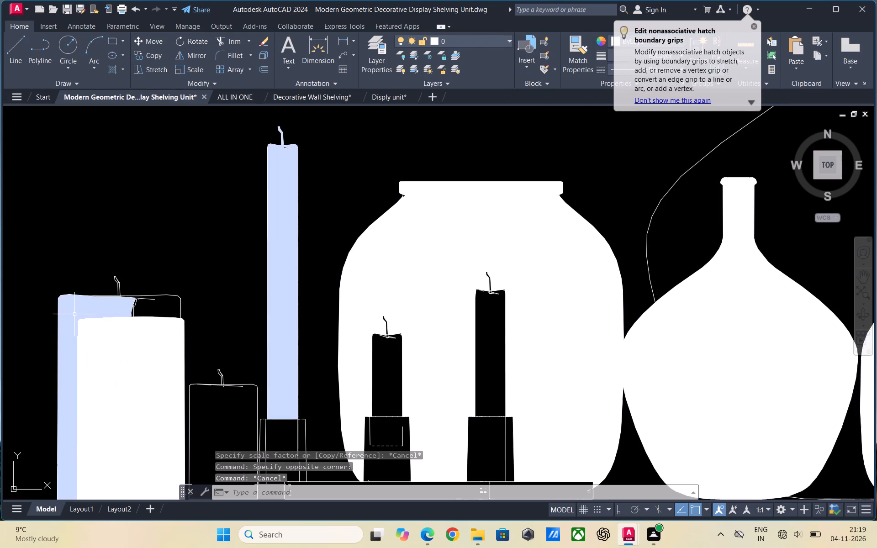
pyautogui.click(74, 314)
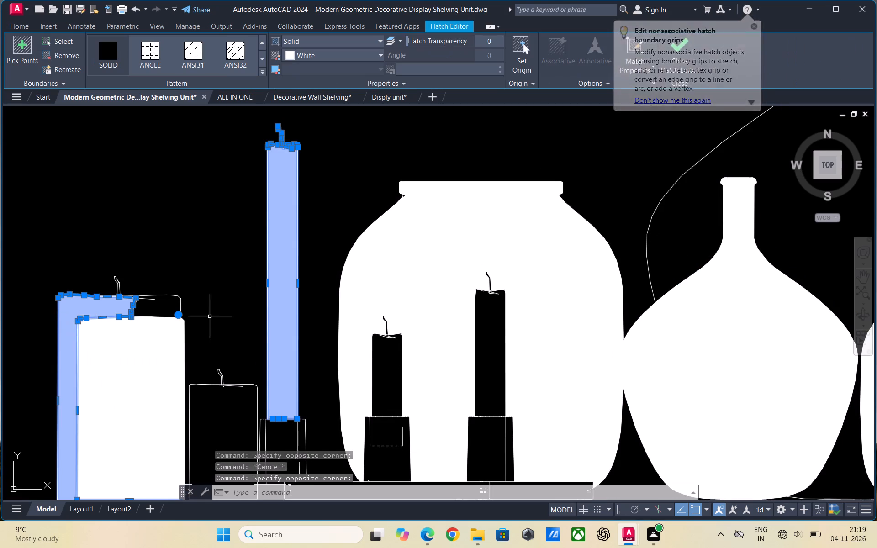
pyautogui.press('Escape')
# Copy the solid white candle hatch from the bookcase's candle and vase group to the empty space below the ring's shelf.
pyautogui.click(280, 276)
pyautogui.scroll(-2, 280, 275)
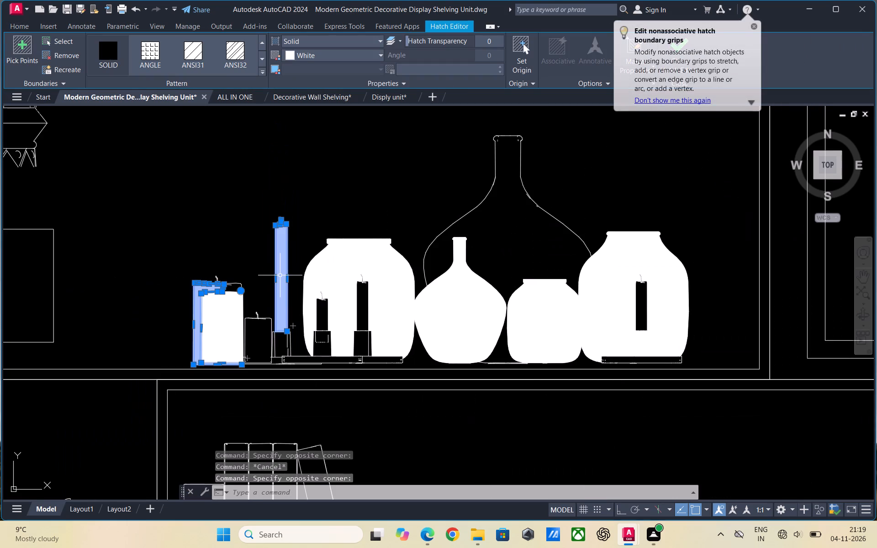
pyautogui.scroll(-1, 280, 275)
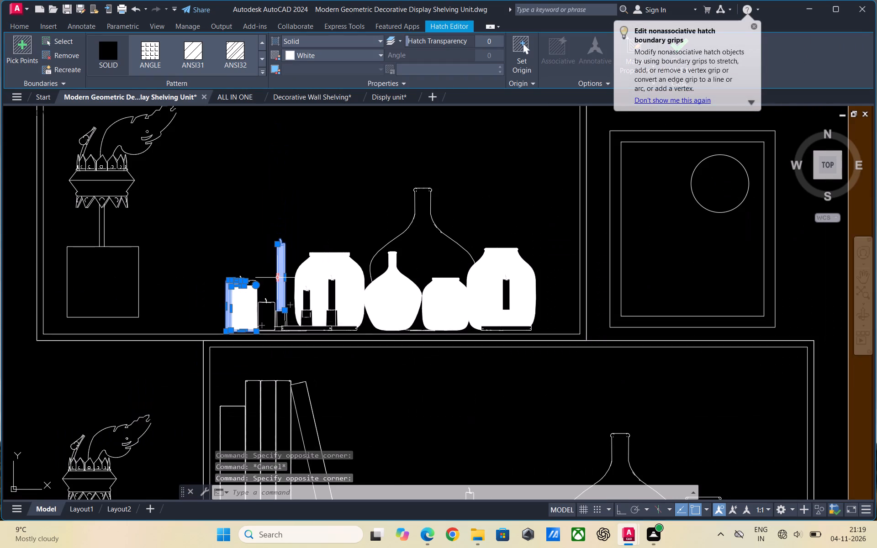
pyautogui.rightClick(280, 275)
pyautogui.click(306, 334)
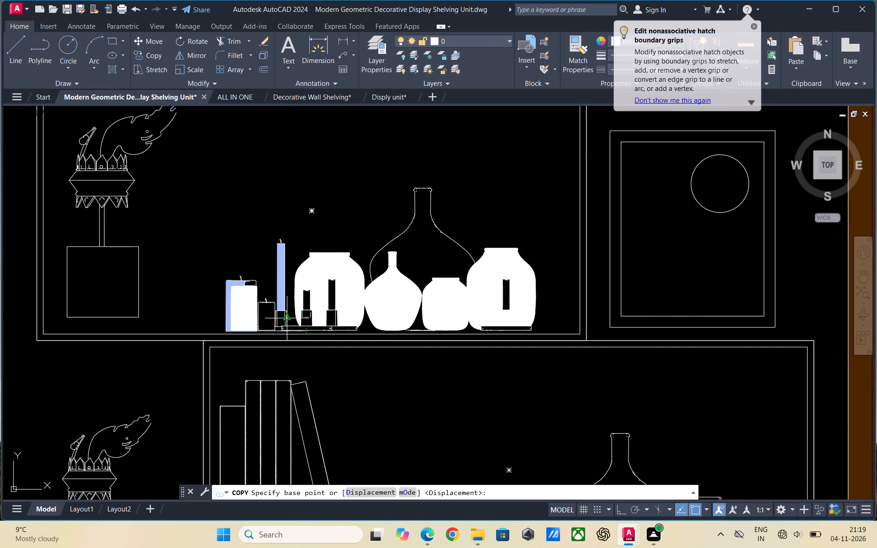
pyautogui.click(280, 311)
pyautogui.scroll(-2, 179, 315)
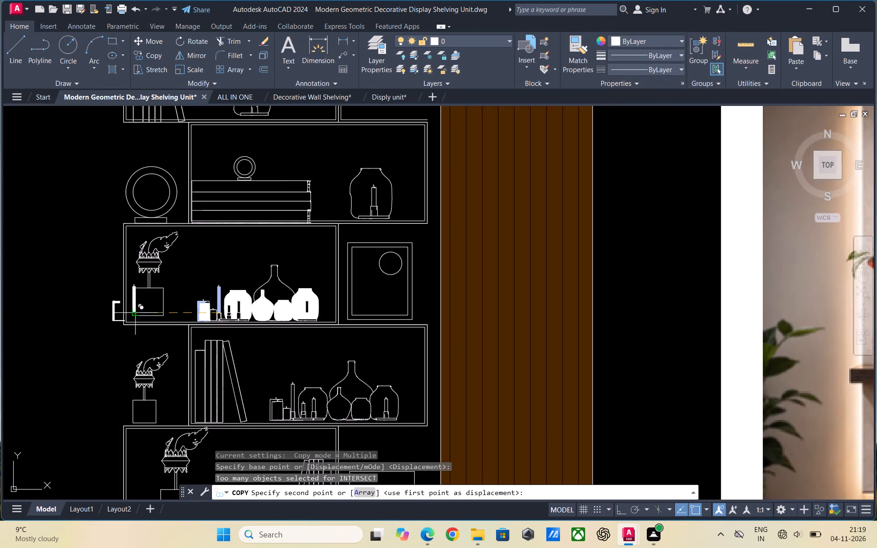
pyautogui.scroll(-1, 134, 311)
pyautogui.scroll(-1, 78, 310)
pyautogui.scroll(-2, 128, 326)
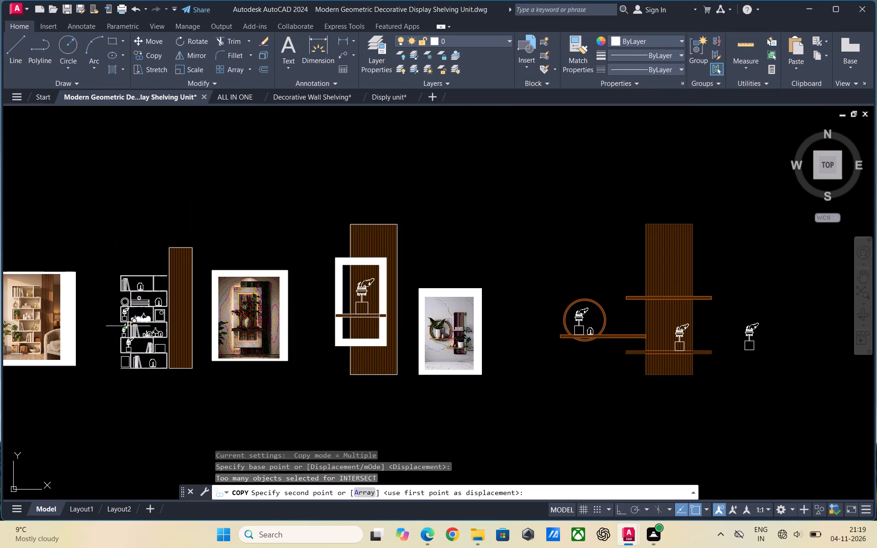
pyautogui.scroll(2, 698, 404)
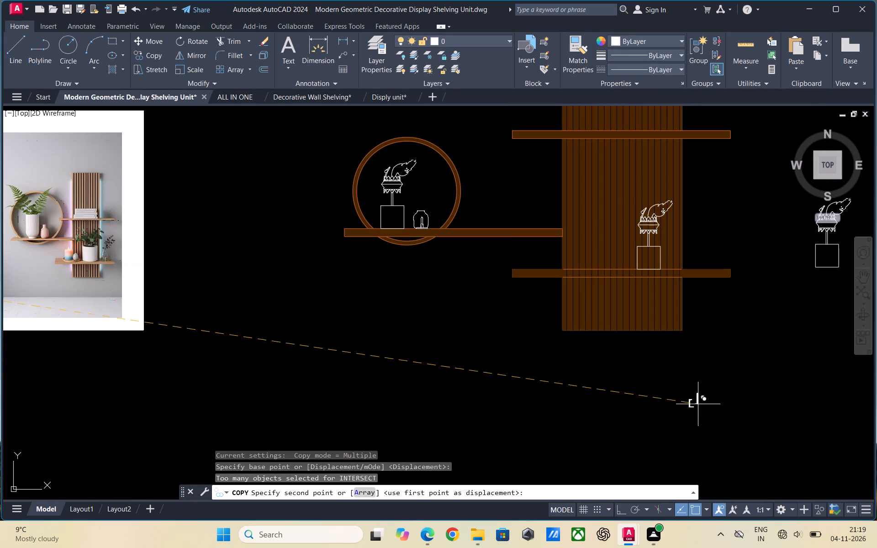
pyautogui.scroll(-1, 465, 361)
pyautogui.scroll(1, 465, 361)
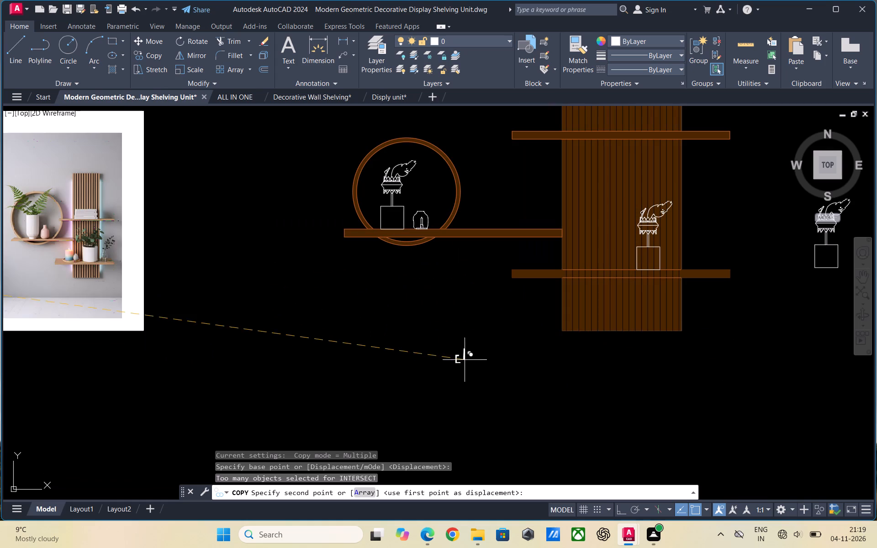
pyautogui.click(458, 309)
pyautogui.press('Escape')
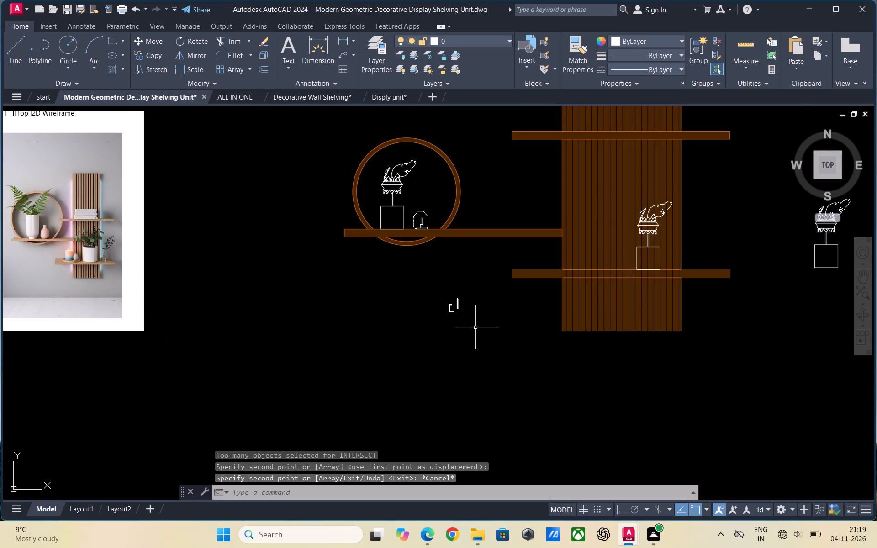
# Erase the copied solid white candle hatch from the empty space below the ring's shelf.
pyautogui.scroll(3, 474, 327)
pyautogui.moveTo(348, 218); pyautogui.dragTo(348, 222)
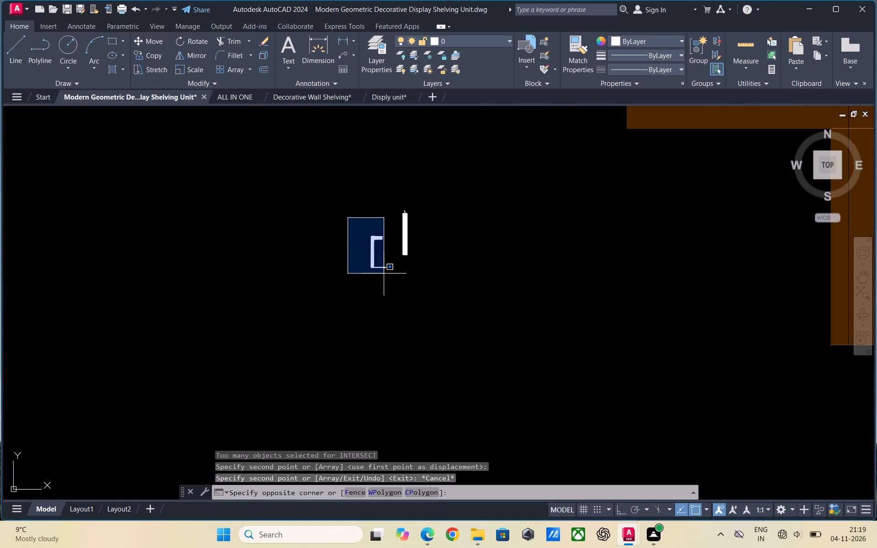
pyautogui.click(391, 289)
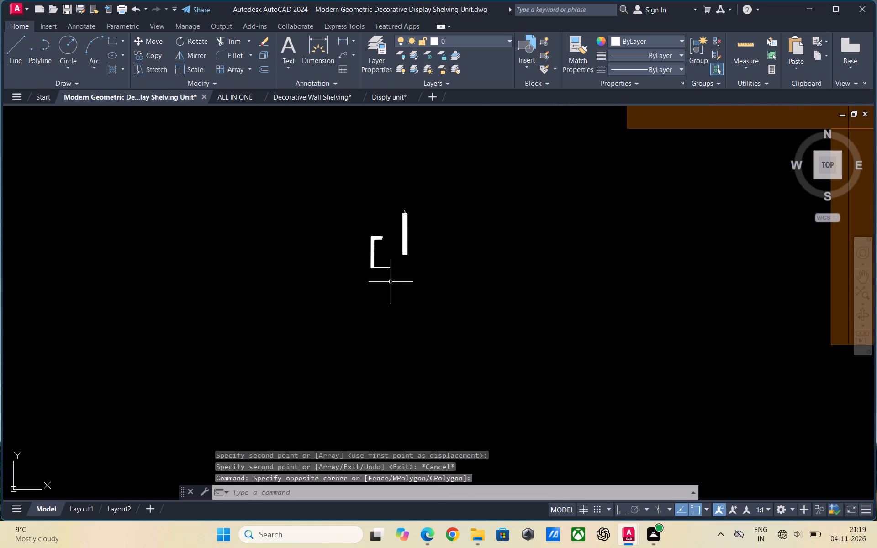
pyautogui.click(391, 279)
pyautogui.click(356, 223)
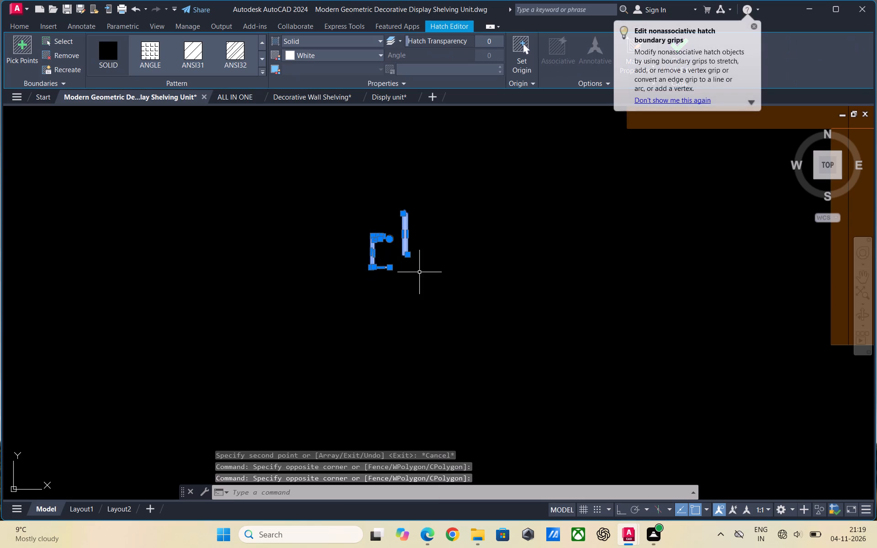
pyautogui.press('Escape')
pyautogui.press('Escape')
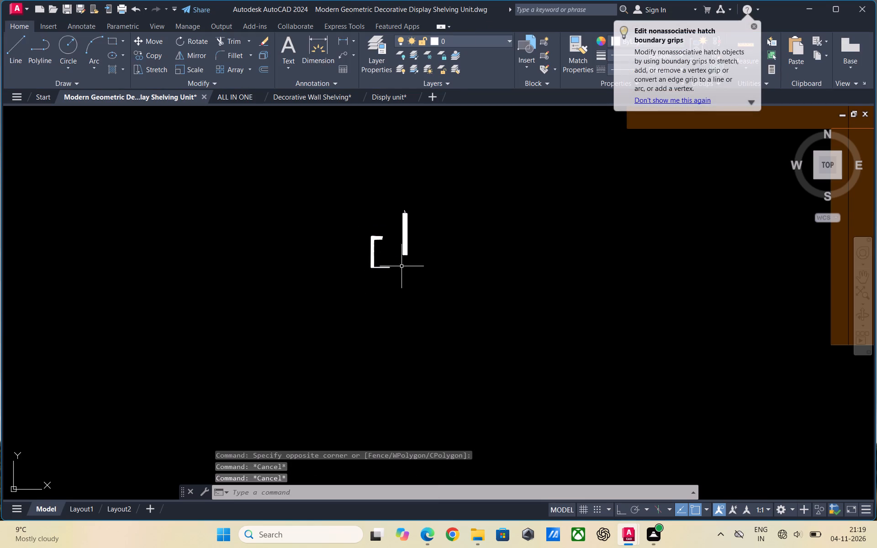
pyautogui.moveTo(442, 277); pyautogui.dragTo(436, 266)
pyautogui.click(357, 194)
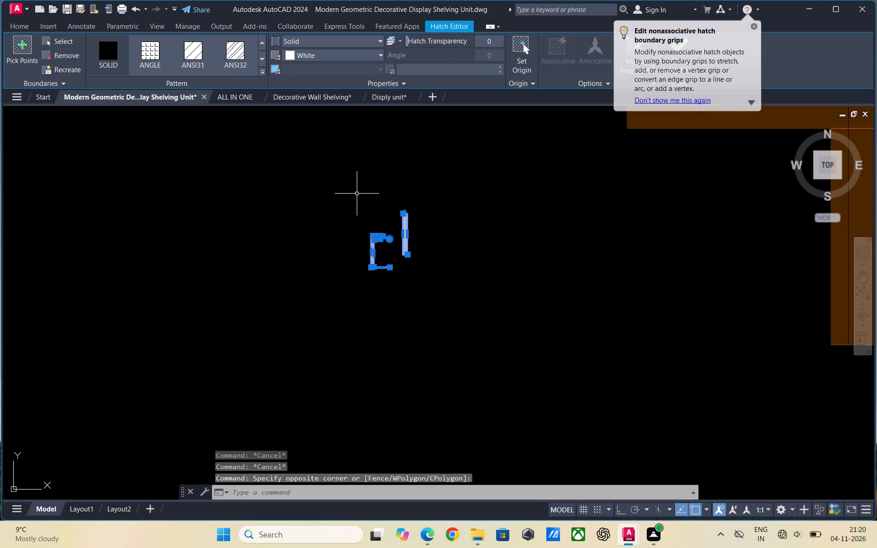
pyautogui.press('Delete')
# Copy the whole candle and vase group from the bookcase's third shelf to the empty space right of the spare plant ornament.
pyautogui.scroll(-3, 400, 306)
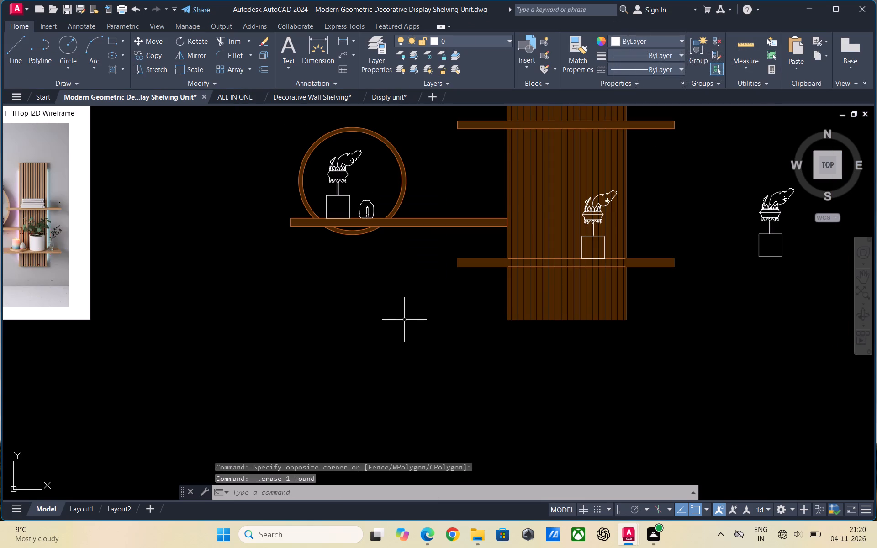
pyautogui.scroll(-3, 404, 320)
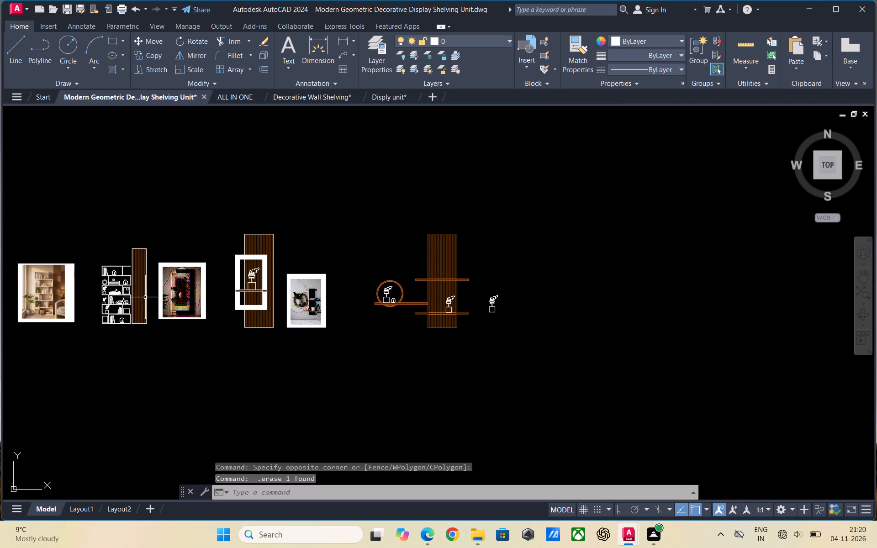
pyautogui.scroll(3, 105, 287)
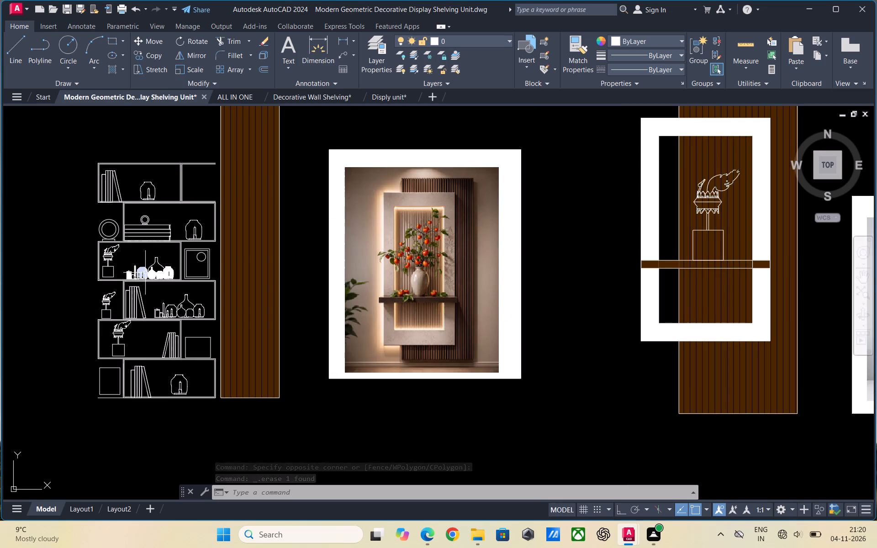
pyautogui.click(155, 269)
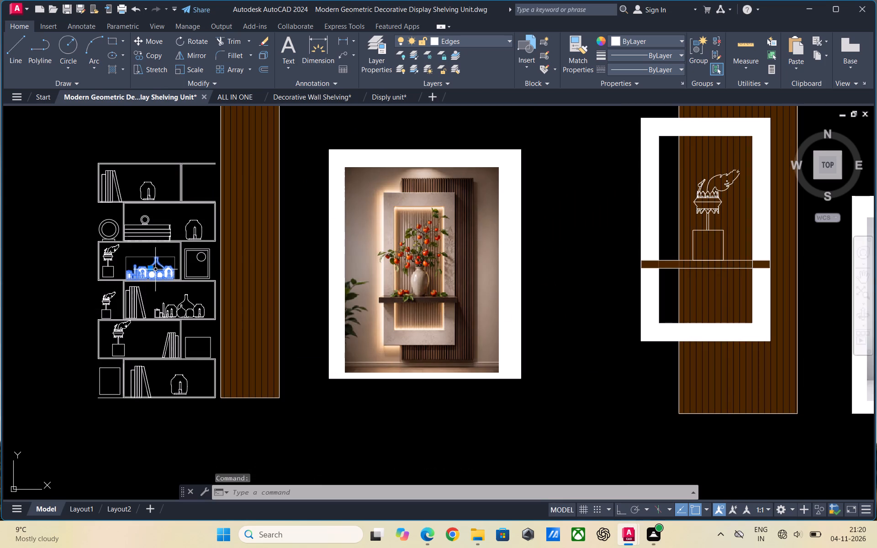
pyautogui.rightClick(155, 269)
pyautogui.click(180, 105)
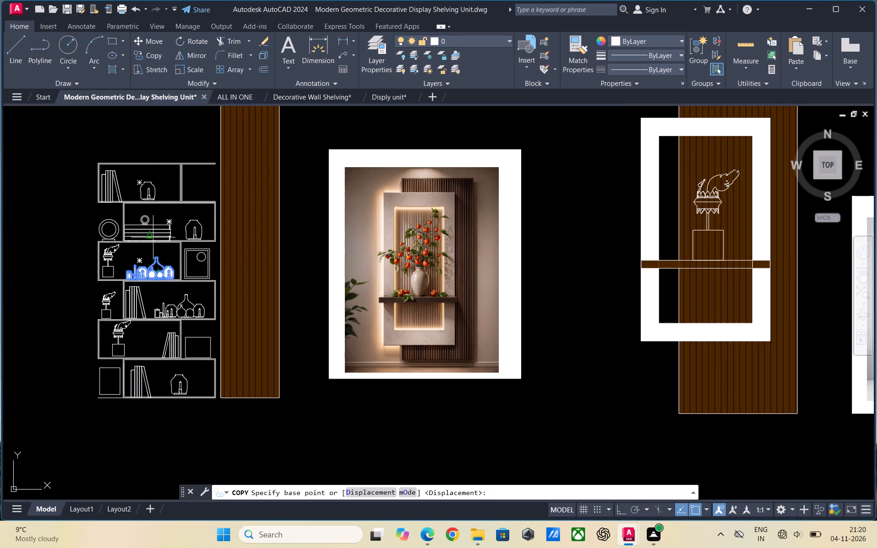
pyautogui.click(148, 271)
pyautogui.scroll(-1, 57, 286)
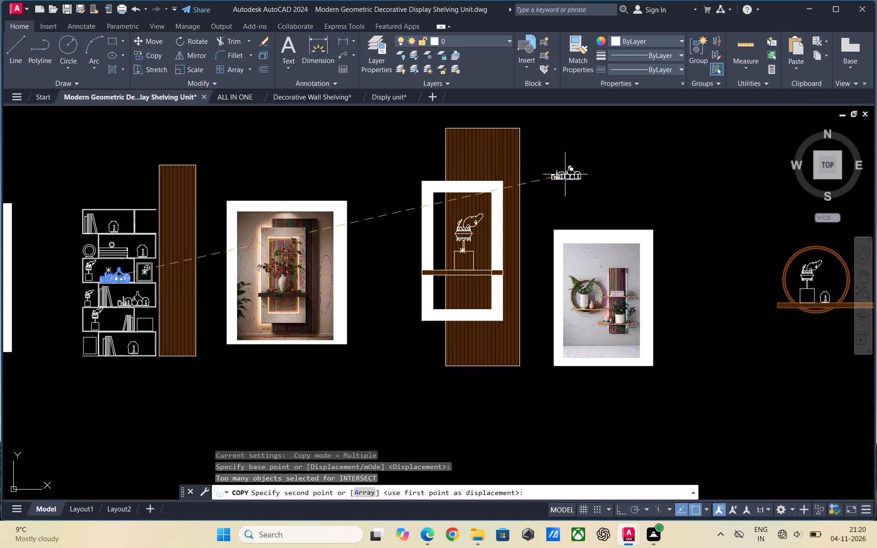
pyautogui.scroll(-1, 166, 301)
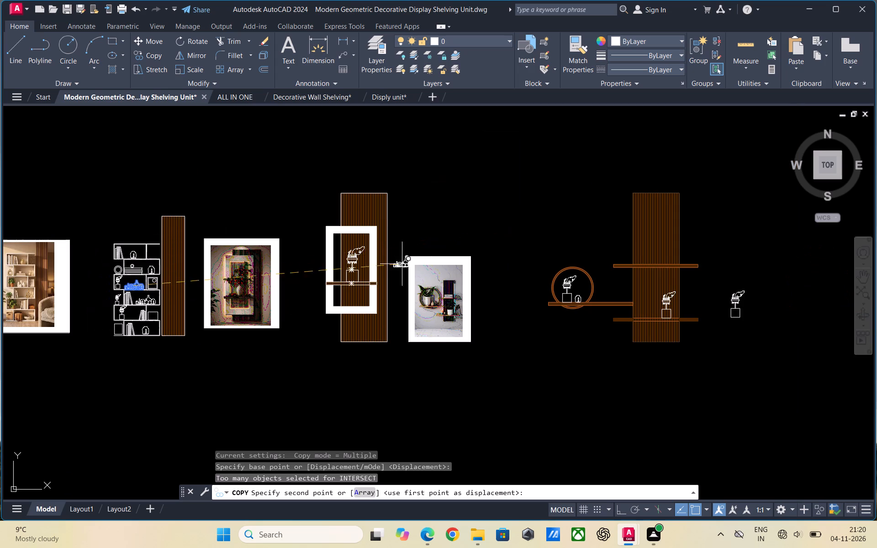
pyautogui.scroll(-1, 387, 265)
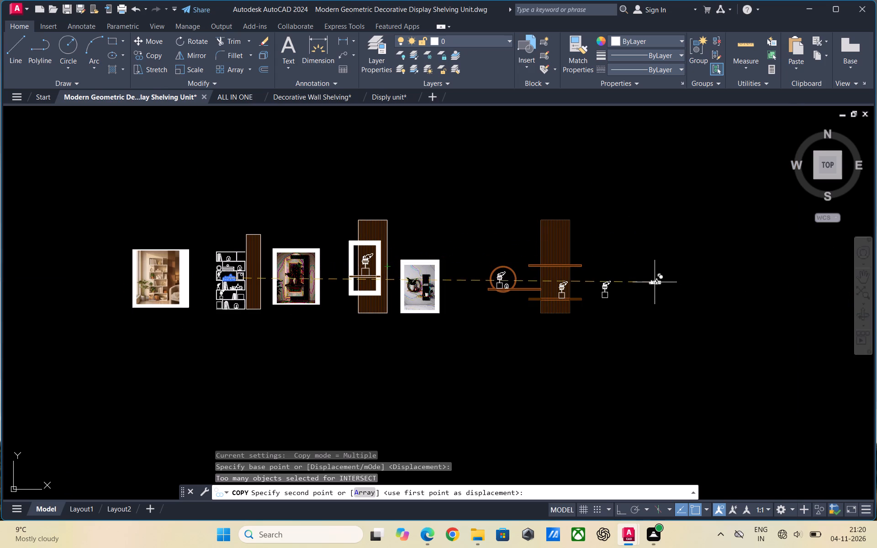
pyautogui.click(655, 284)
pyautogui.press('Escape')
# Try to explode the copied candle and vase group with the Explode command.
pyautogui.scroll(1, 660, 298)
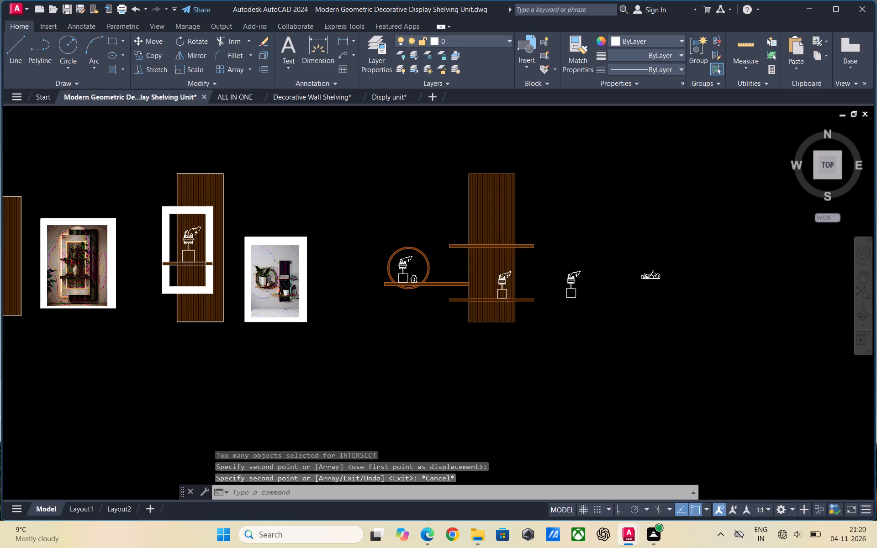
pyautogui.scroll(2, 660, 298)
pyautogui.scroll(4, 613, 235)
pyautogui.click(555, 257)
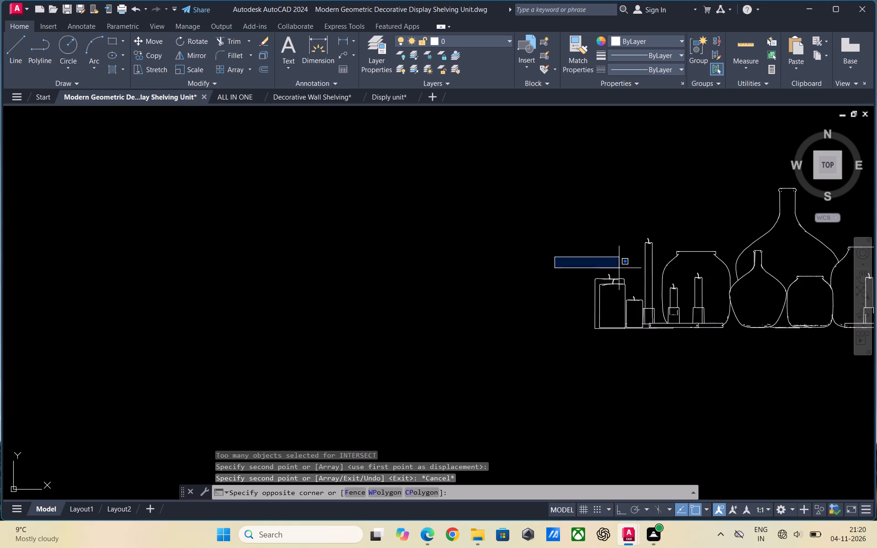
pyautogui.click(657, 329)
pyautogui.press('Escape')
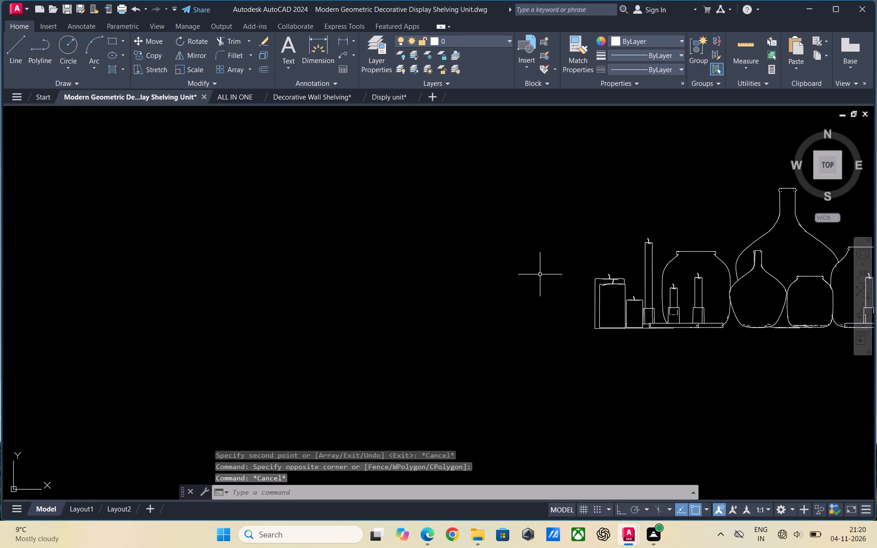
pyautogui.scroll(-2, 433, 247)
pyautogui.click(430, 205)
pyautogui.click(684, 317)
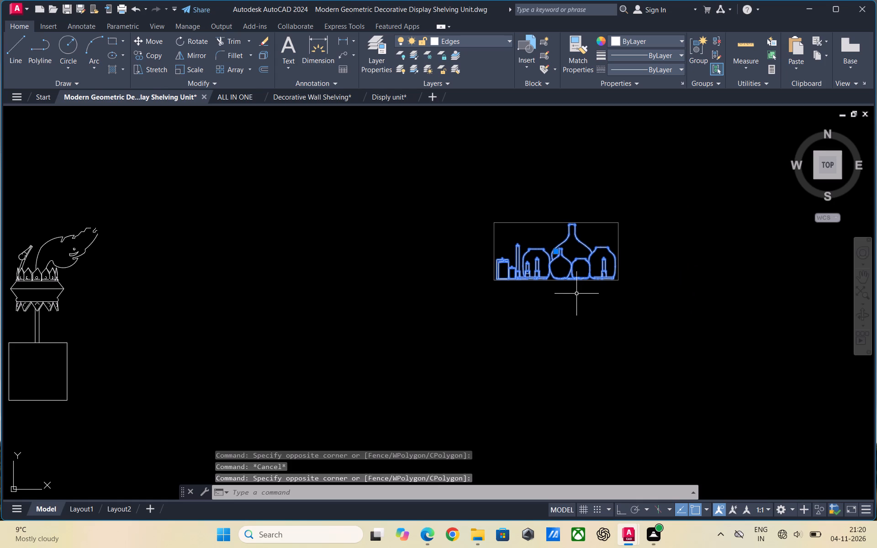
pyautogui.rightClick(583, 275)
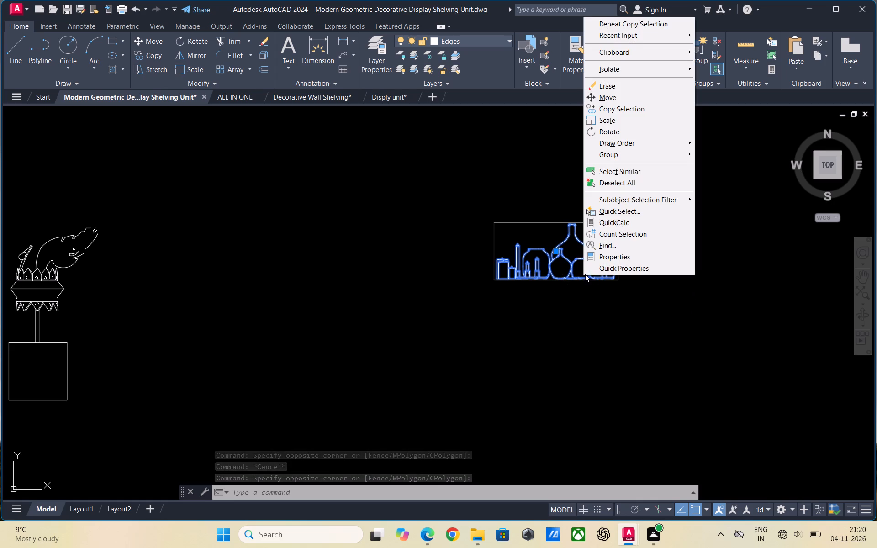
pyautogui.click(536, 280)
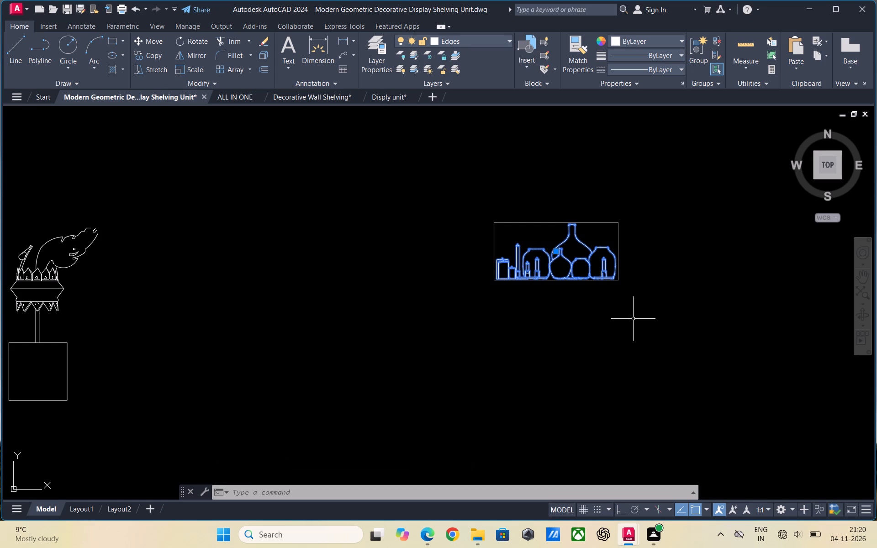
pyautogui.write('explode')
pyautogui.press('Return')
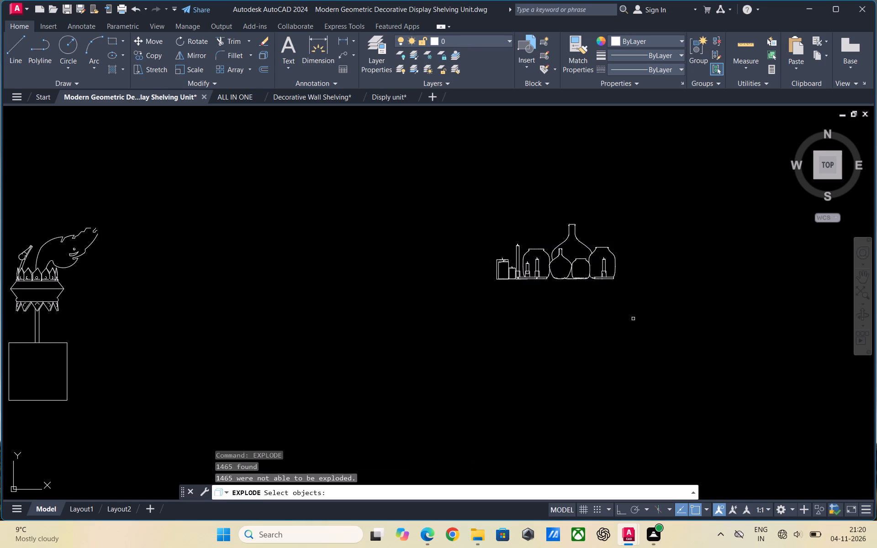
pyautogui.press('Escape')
# Ungroup the copied candle and vase group so its candles and vases can be selected separately.
pyautogui.scroll(2, 505, 264)
pyautogui.click(467, 230)
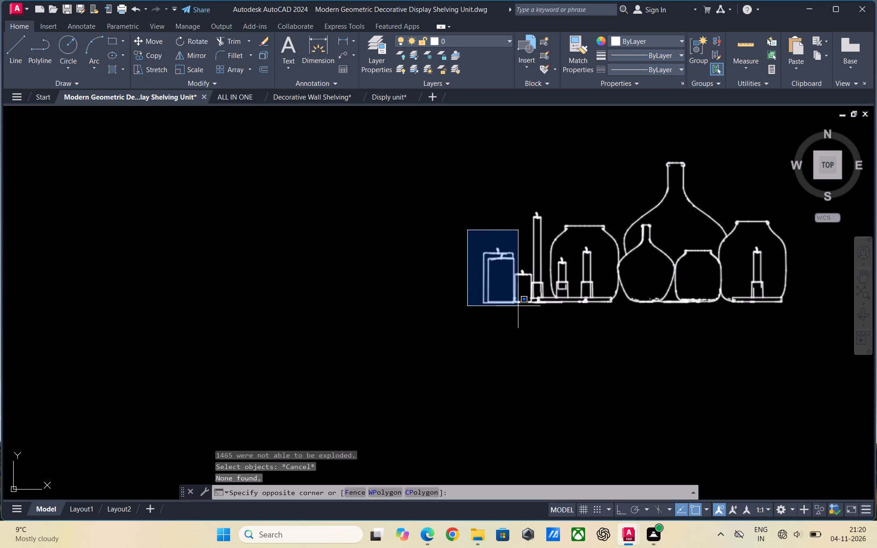
pyautogui.click(518, 296)
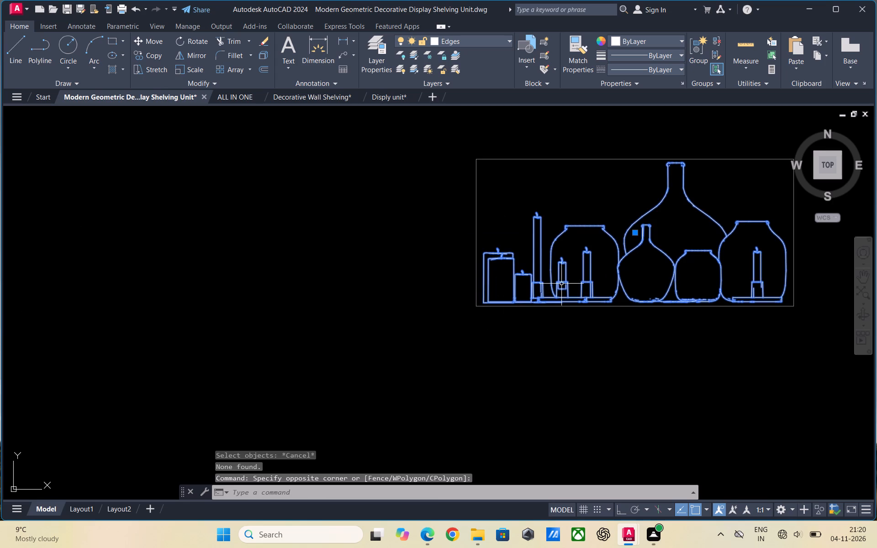
pyautogui.rightClick(561, 283)
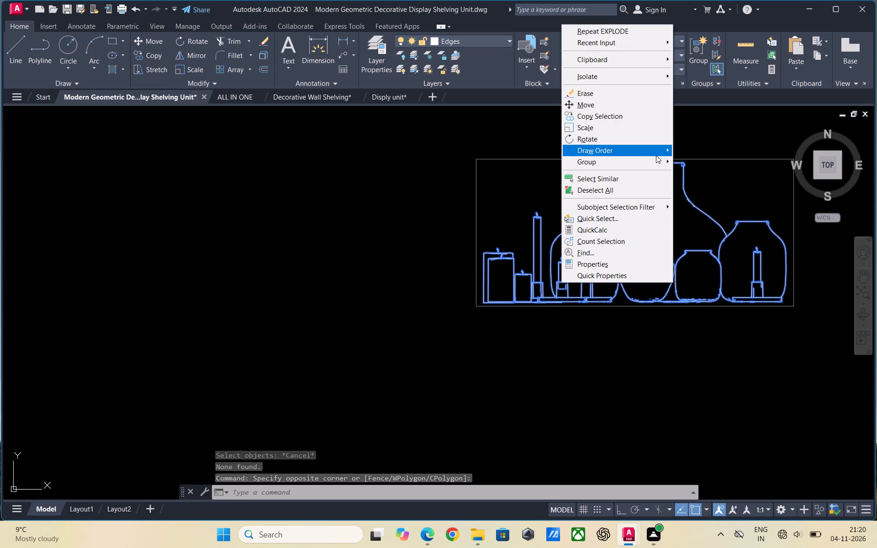
pyautogui.click(698, 171)
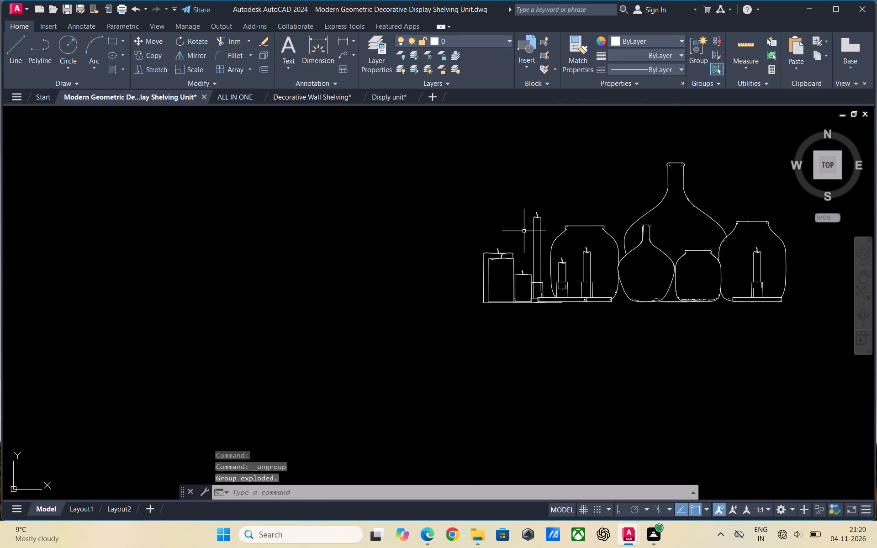
pyautogui.scroll(2, 519, 254)
pyautogui.scroll(-1, 441, 243)
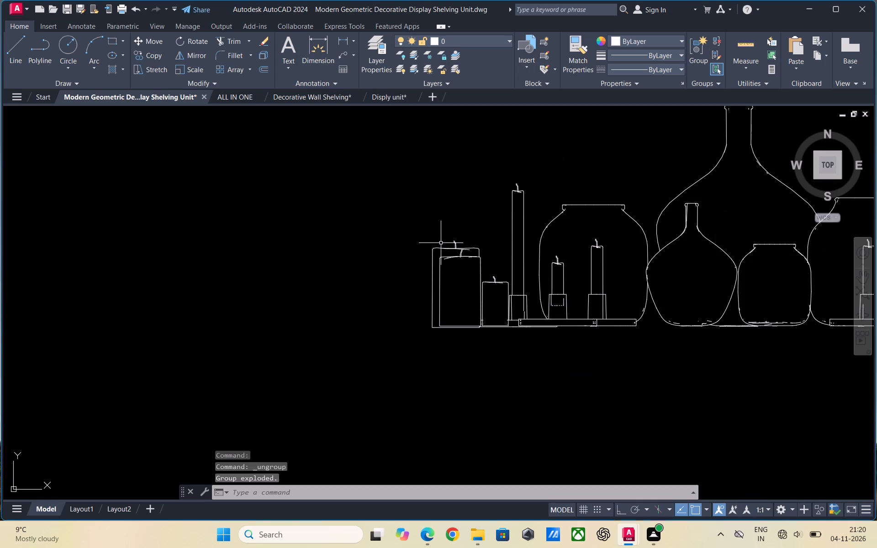
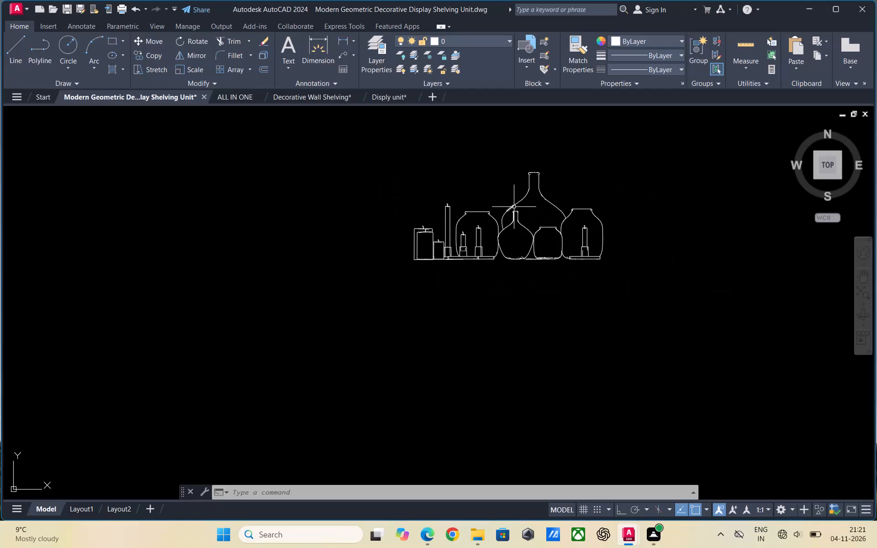
# Compare the round-shelf reference image with the furnished shelf unit and the copied candle and vase set.
pyautogui.scroll(-4, 370, 229)
pyautogui.scroll(-2, 436, 259)
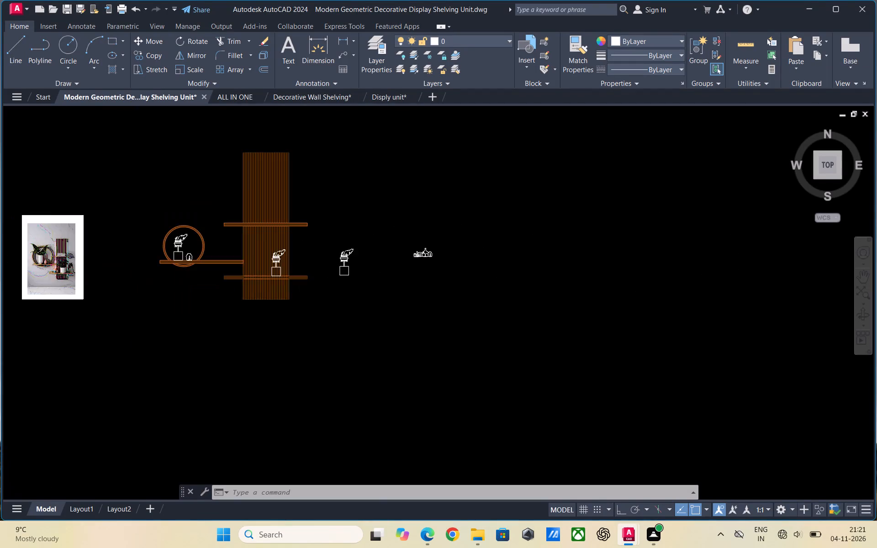
pyautogui.scroll(2, 154, 264)
pyautogui.scroll(1, 330, 274)
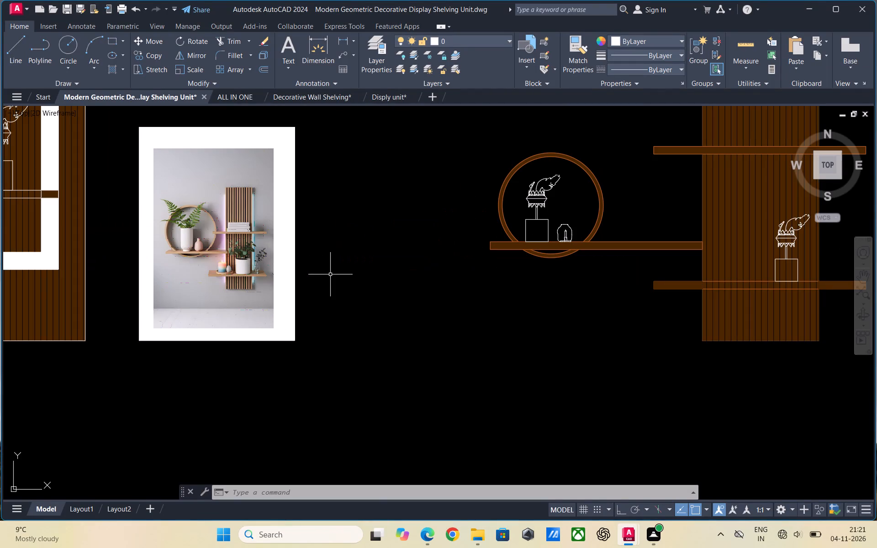
pyautogui.scroll(-1, 161, 278)
pyautogui.scroll(-1, 279, 281)
pyautogui.scroll(1, 550, 286)
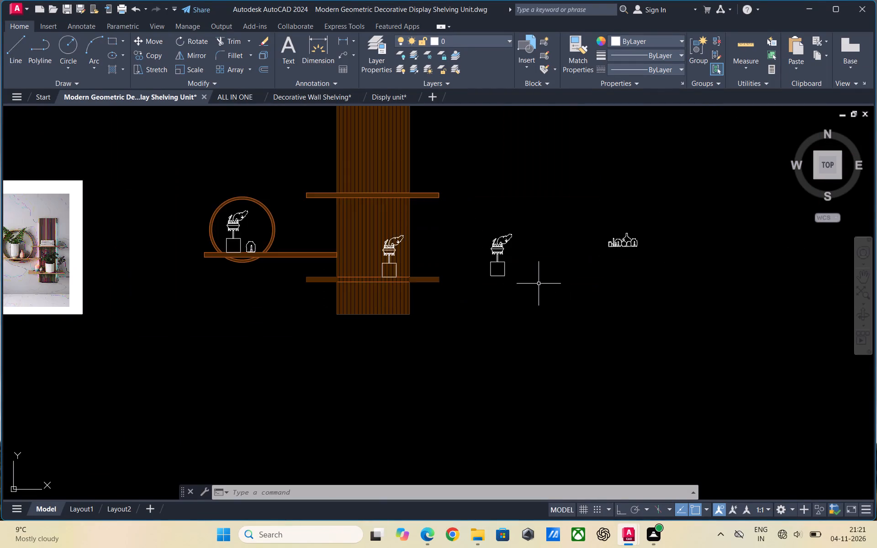
pyautogui.scroll(-2, 448, 271)
pyautogui.scroll(5, 510, 257)
pyautogui.scroll(2, 576, 281)
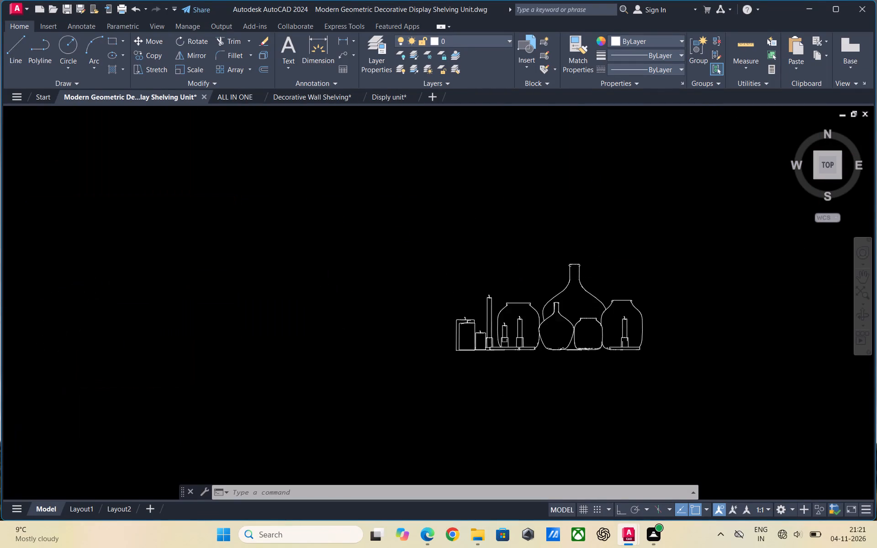
pyautogui.scroll(-1, 471, 269)
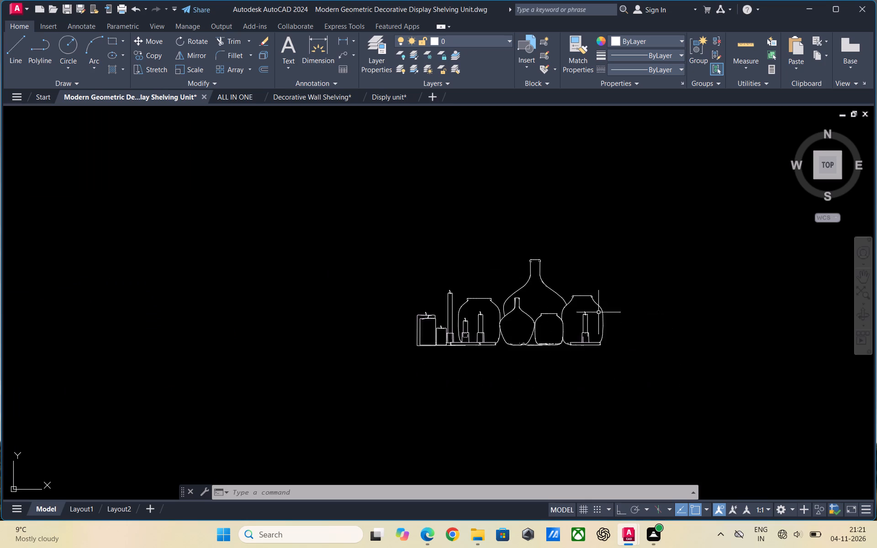
pyautogui.scroll(3, 613, 327)
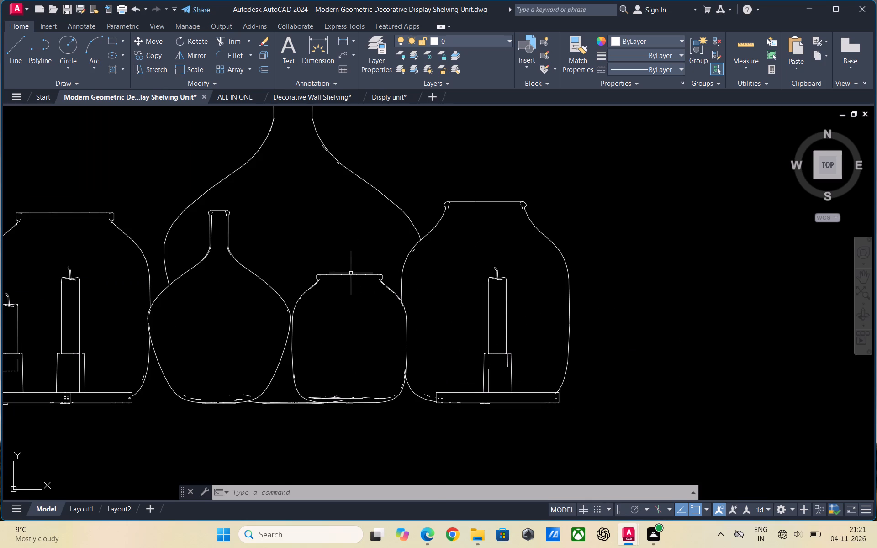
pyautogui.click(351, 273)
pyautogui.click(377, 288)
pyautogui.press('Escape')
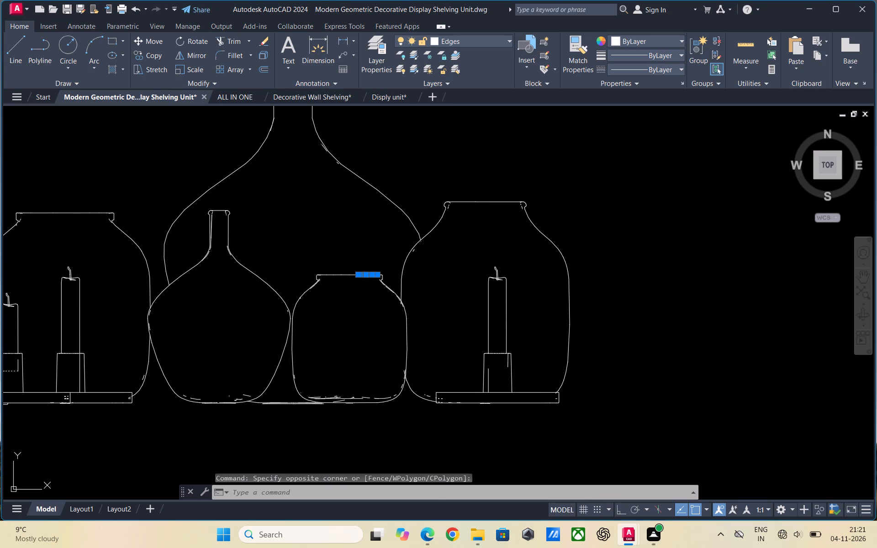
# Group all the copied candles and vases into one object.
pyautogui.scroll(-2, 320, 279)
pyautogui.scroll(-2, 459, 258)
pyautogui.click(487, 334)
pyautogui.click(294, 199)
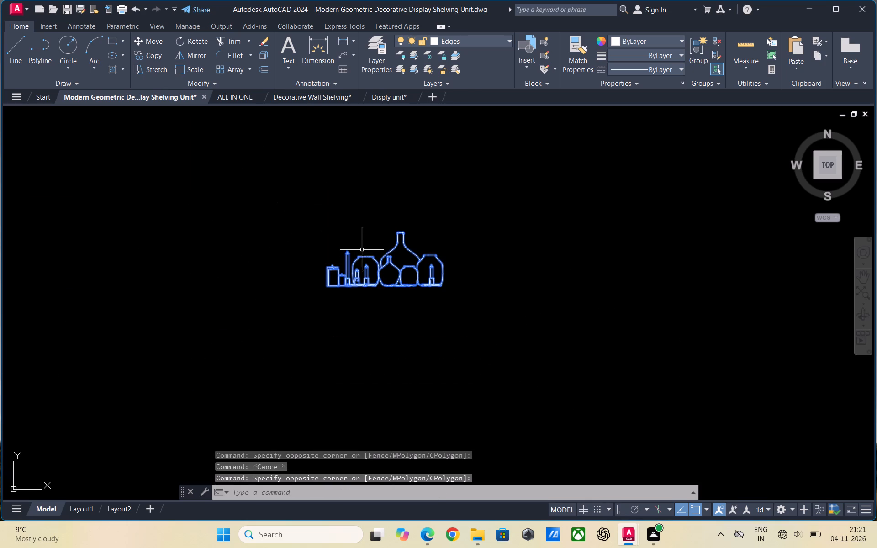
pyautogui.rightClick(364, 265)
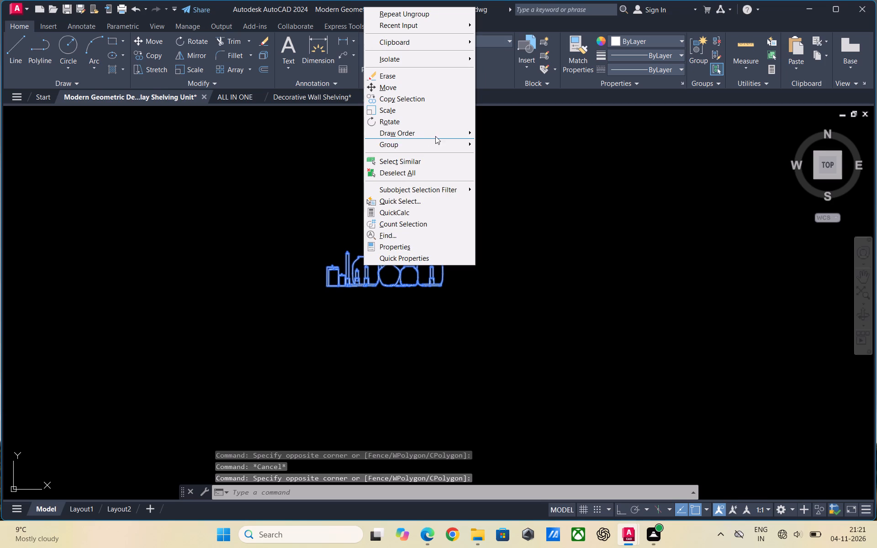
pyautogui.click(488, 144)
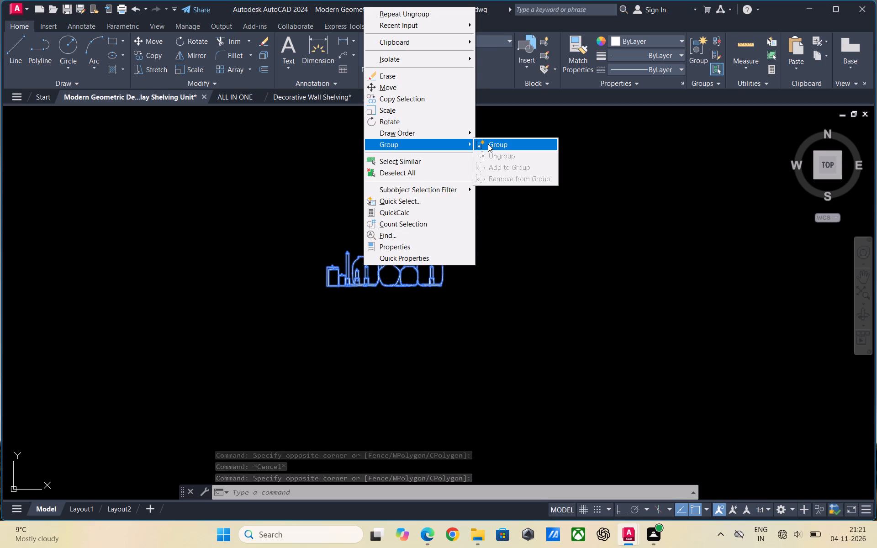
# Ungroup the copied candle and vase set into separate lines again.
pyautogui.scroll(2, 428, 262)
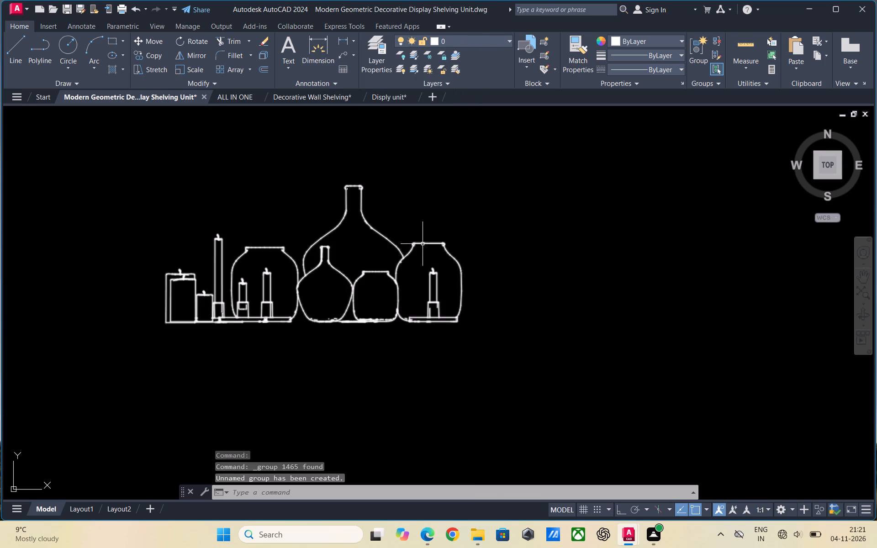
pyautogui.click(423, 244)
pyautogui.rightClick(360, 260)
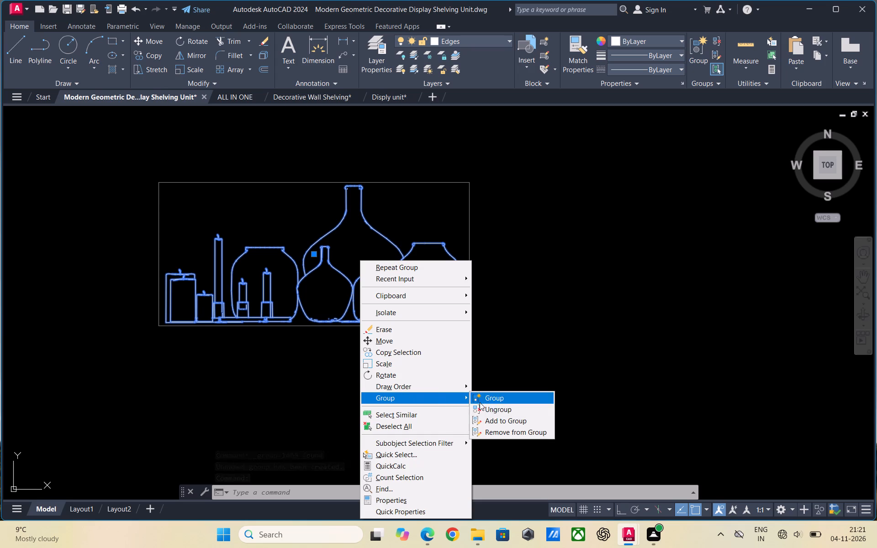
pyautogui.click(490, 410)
# Copy the rightmost glass jar with its candle and base plate to the empty space right of the vase set.
pyautogui.scroll(2, 432, 286)
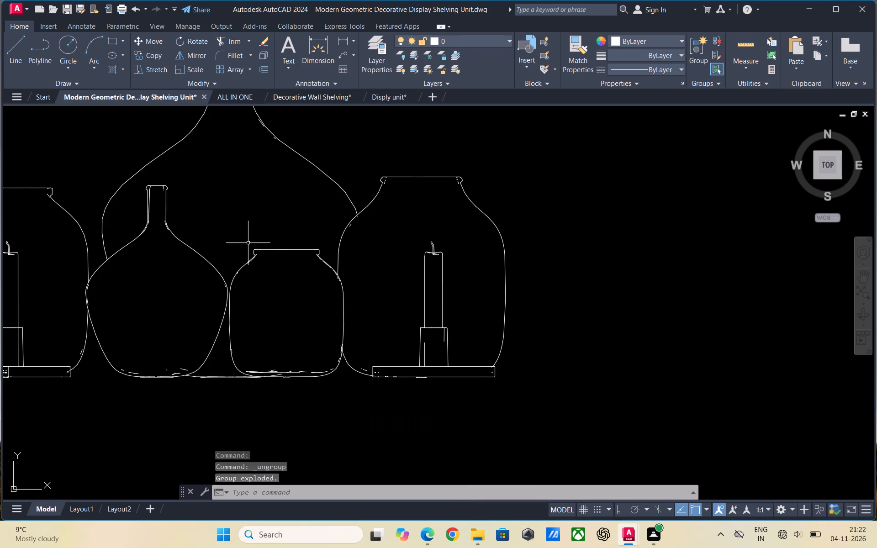
pyautogui.click(374, 148)
pyautogui.click(519, 410)
pyautogui.moveTo(531, 413); pyautogui.dragTo(525, 406)
pyautogui.click(337, 166)
pyautogui.rightClick(388, 224)
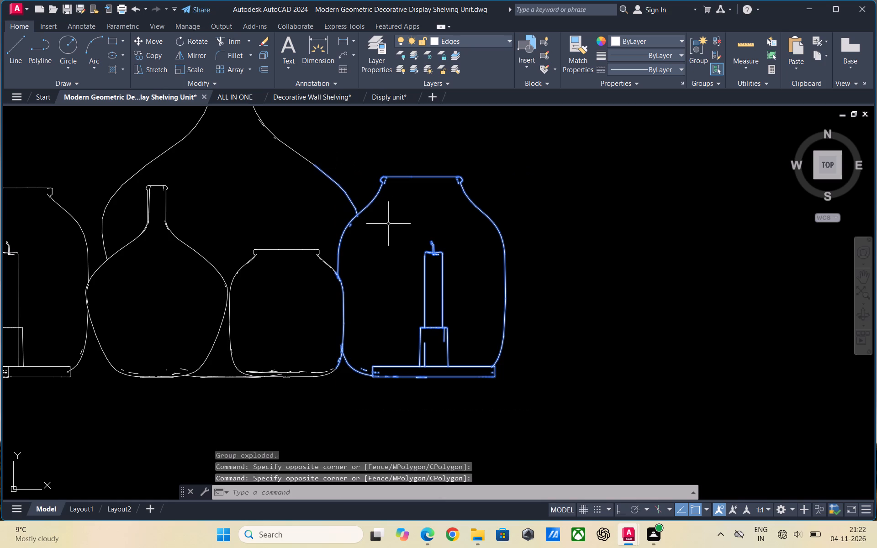
pyautogui.click(421, 317)
pyautogui.click(365, 374)
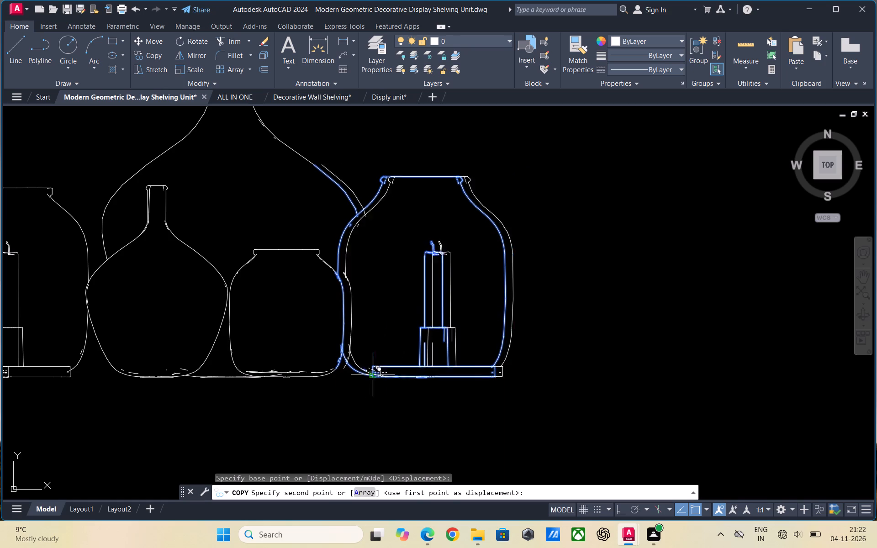
pyautogui.click(582, 363)
pyautogui.press('Escape')
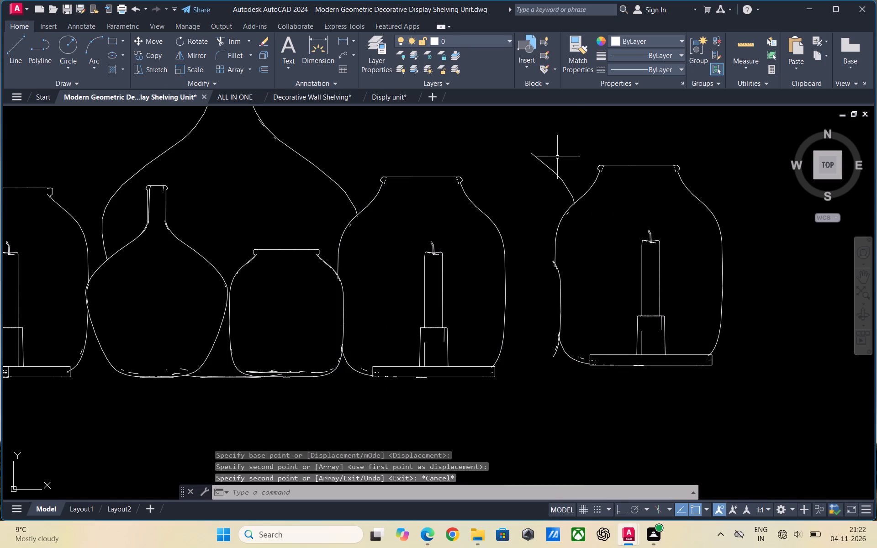
# Erase the leftover piece of the large bottle's outline beside the copied jar's left shoulder.
pyautogui.click(547, 162)
pyautogui.click(552, 175)
pyautogui.click(562, 182)
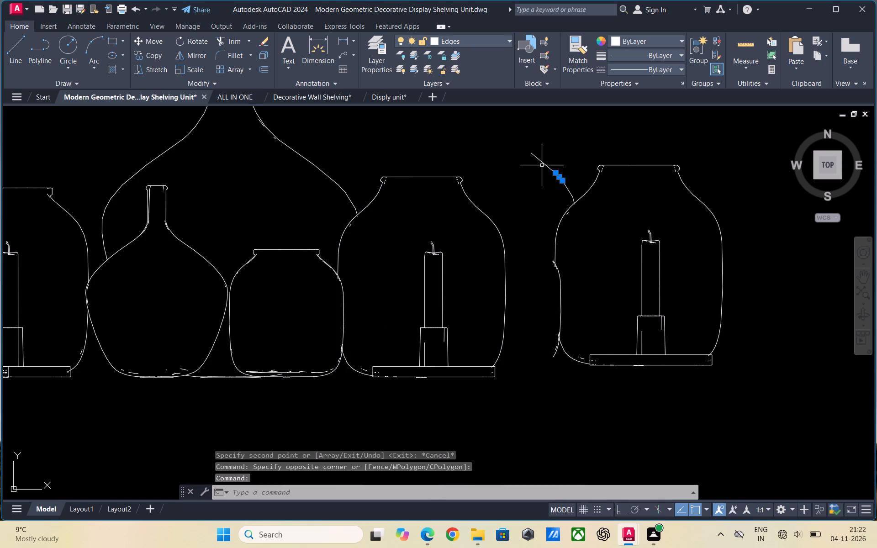
pyautogui.press('Escape')
pyautogui.click(514, 140)
pyautogui.click(574, 195)
pyautogui.click(571, 194)
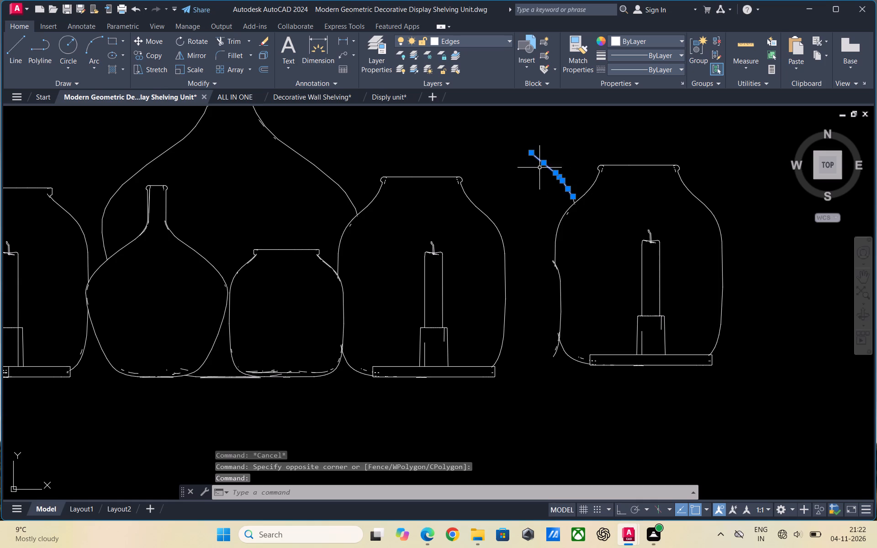
pyautogui.press('Delete')
pyautogui.scroll(1, 573, 195)
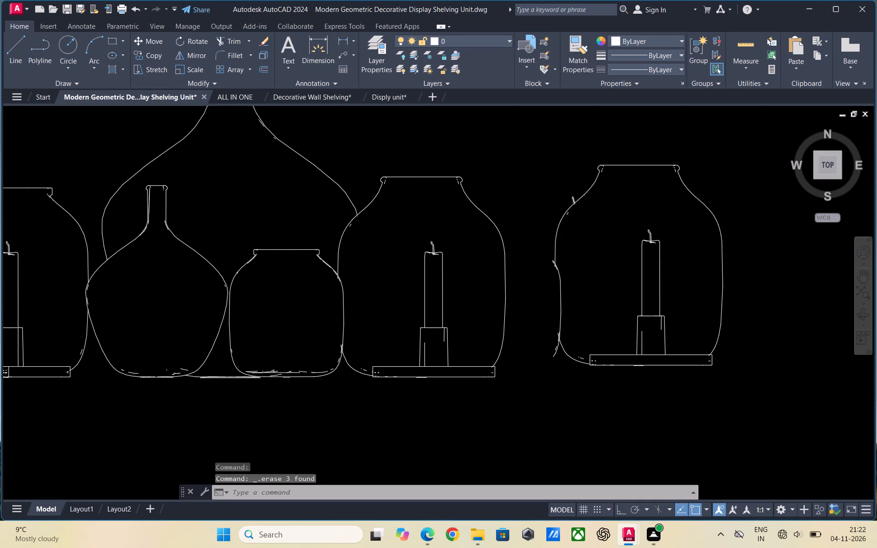
pyautogui.scroll(1, 573, 195)
pyautogui.click(572, 201)
pyautogui.press('Delete')
# Erase the small stray marks just inside the copied jar's left shoulder curve.
pyautogui.scroll(2, 584, 222)
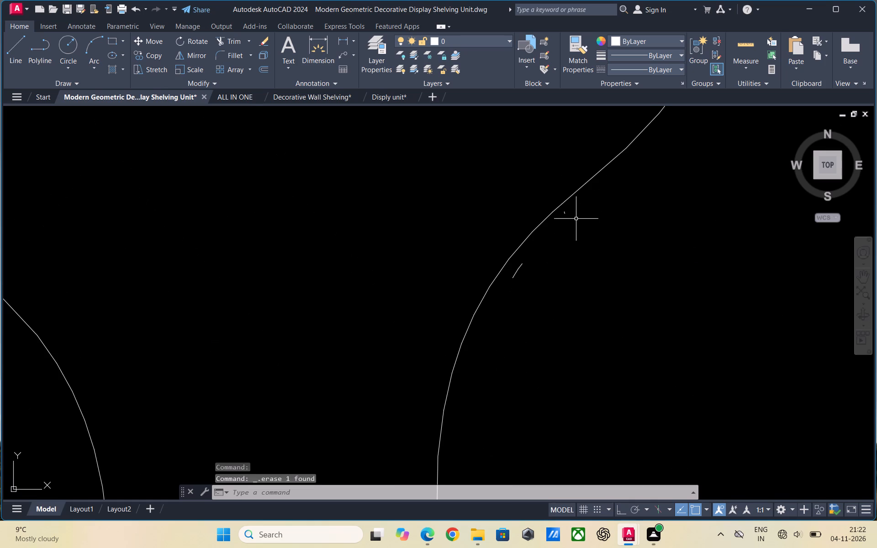
pyautogui.click(564, 210)
pyautogui.click(569, 214)
pyautogui.press('Delete')
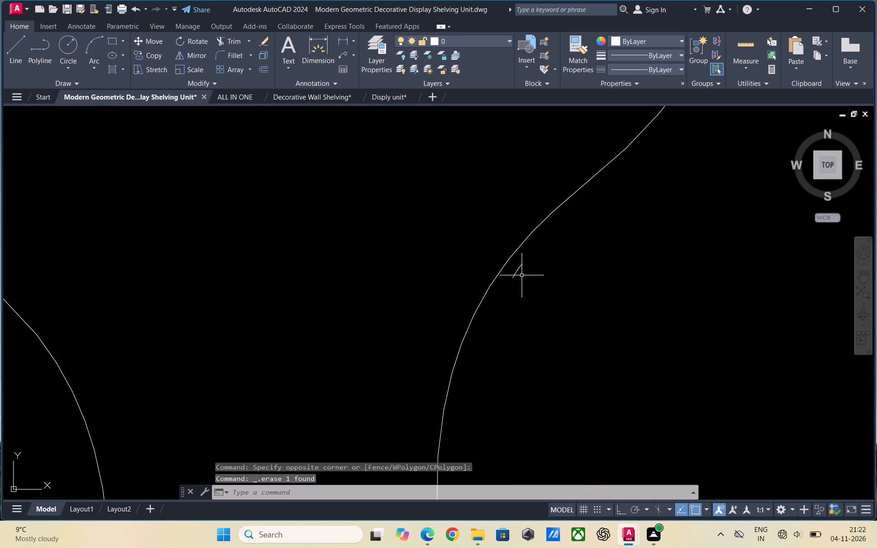
pyautogui.click(514, 274)
pyautogui.press('Delete')
pyautogui.click(521, 269)
pyautogui.press('Delete')
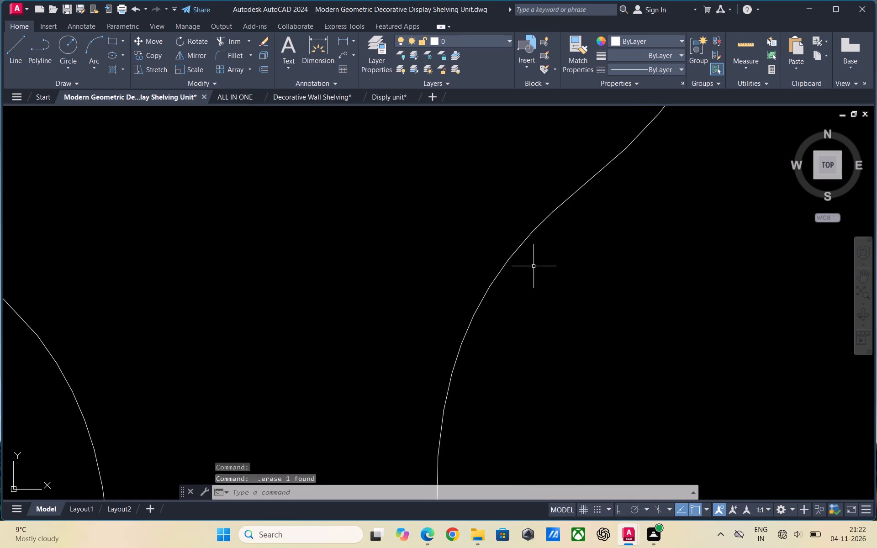
# Erase the stray short dashes below the left end of the copied jar's rim.
pyautogui.scroll(-3, 522, 255)
pyautogui.scroll(3, 582, 202)
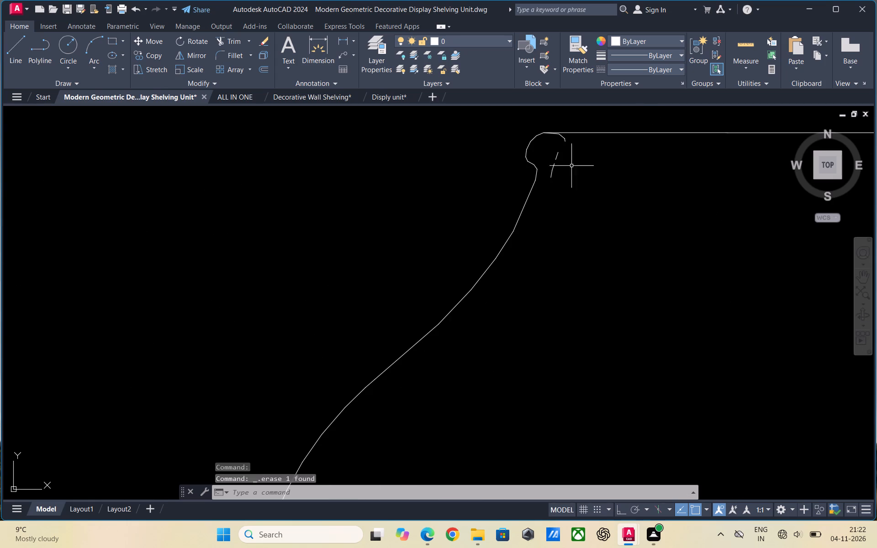
pyautogui.click(545, 150)
pyautogui.click(564, 184)
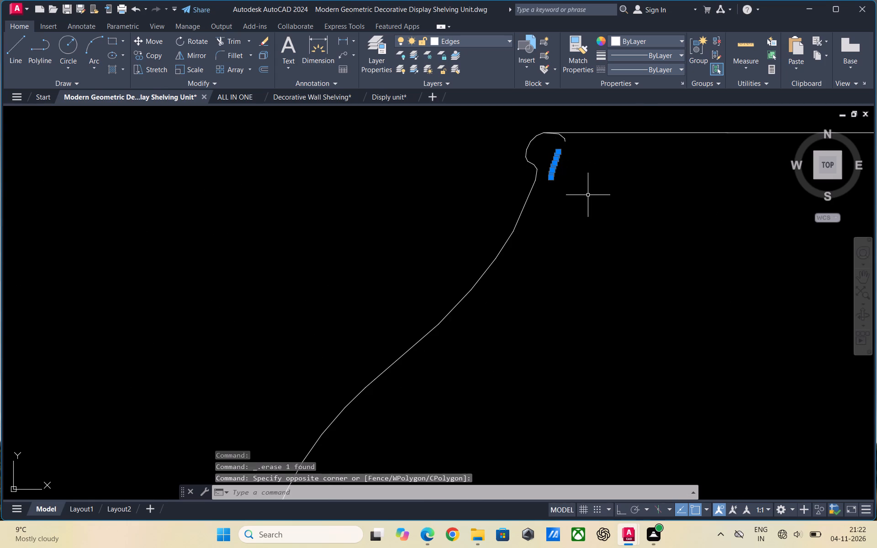
pyautogui.press('Delete')
# Erase the leftover lower curve pieces of the neighbouring vase outside the copied jar's lower-left edge.
pyautogui.scroll(-3, 586, 182)
pyautogui.scroll(2, 481, 358)
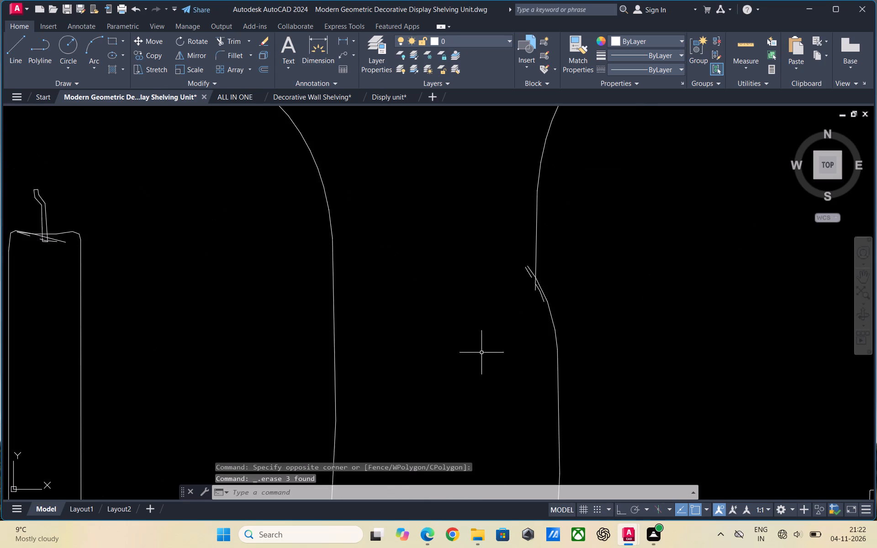
pyautogui.scroll(3, 502, 263)
pyautogui.scroll(-5, 497, 240)
pyautogui.scroll(3, 520, 402)
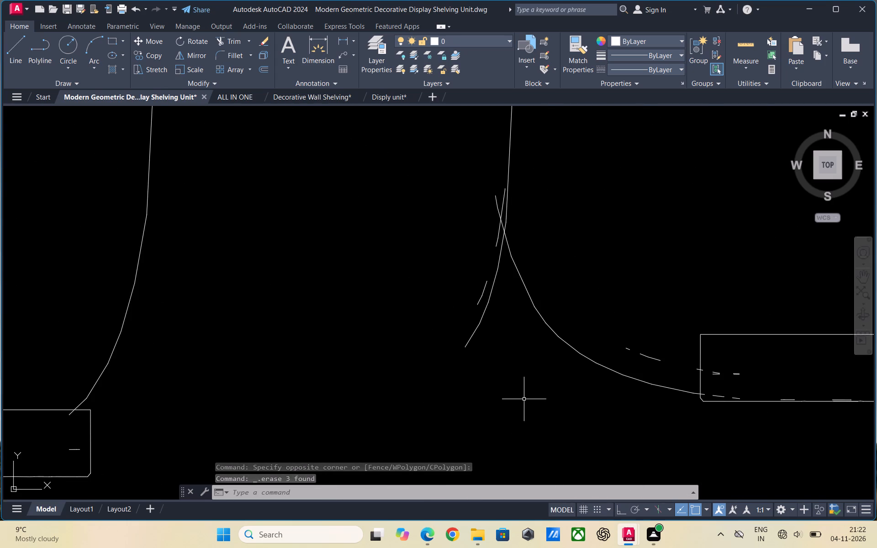
pyautogui.click(525, 396)
pyautogui.click(421, 290)
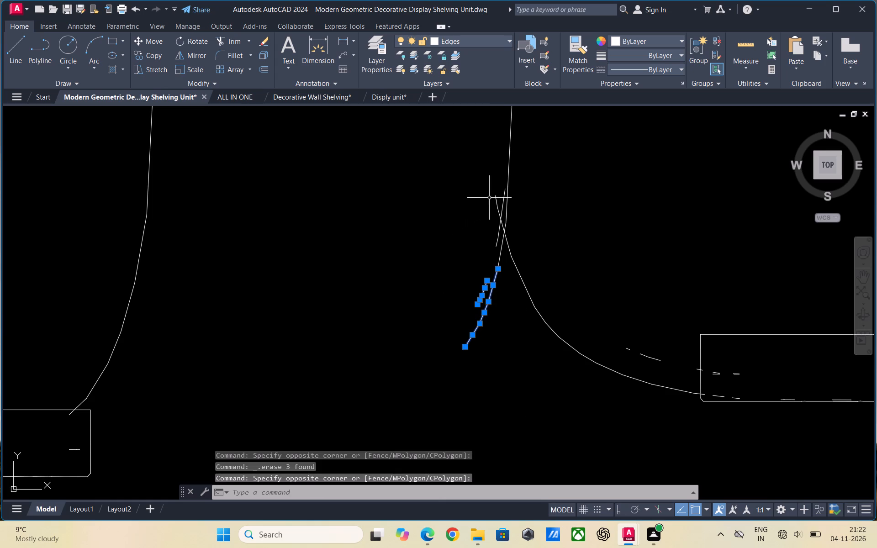
pyautogui.press('Delete')
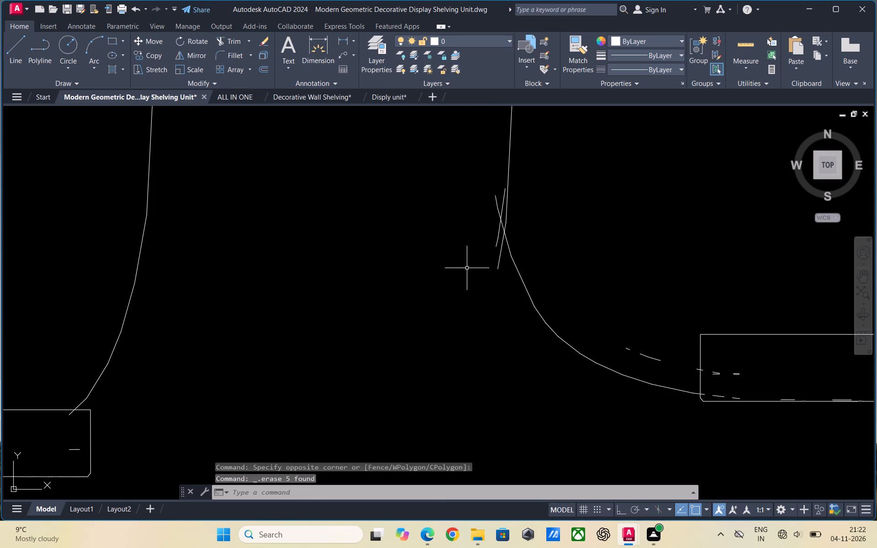
# Trim the overlapping line ends where the copied jar's left side meets its bottom curve.
pyautogui.write('tr')
pyautogui.press('Return')
pyautogui.press('Return')
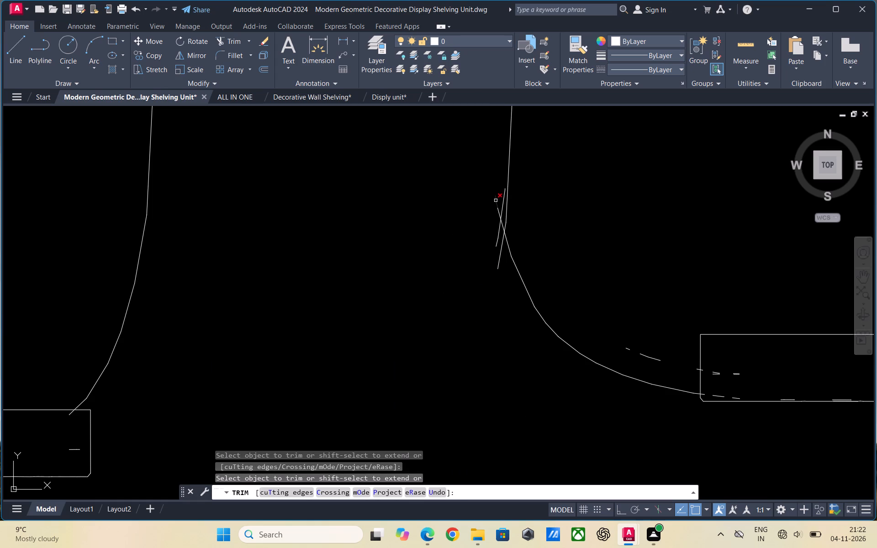
pyautogui.click(498, 209)
pyautogui.click(497, 204)
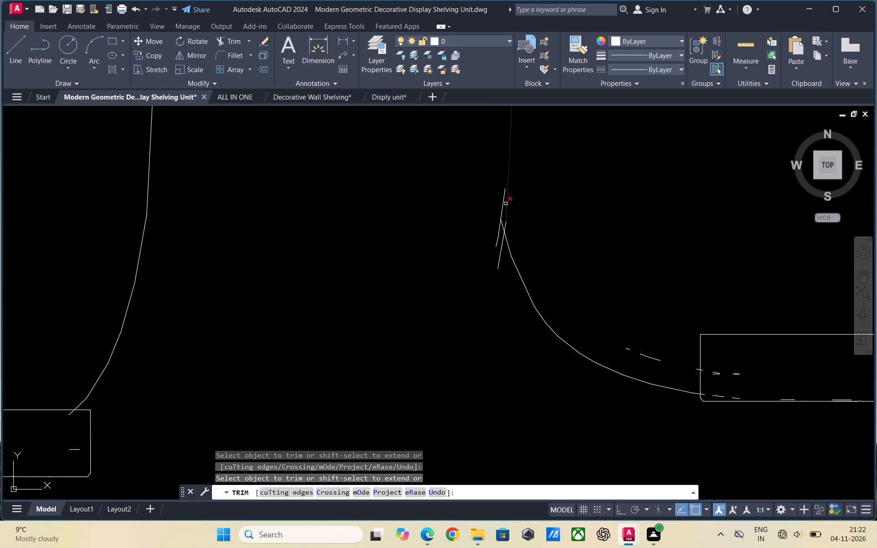
pyautogui.click(502, 209)
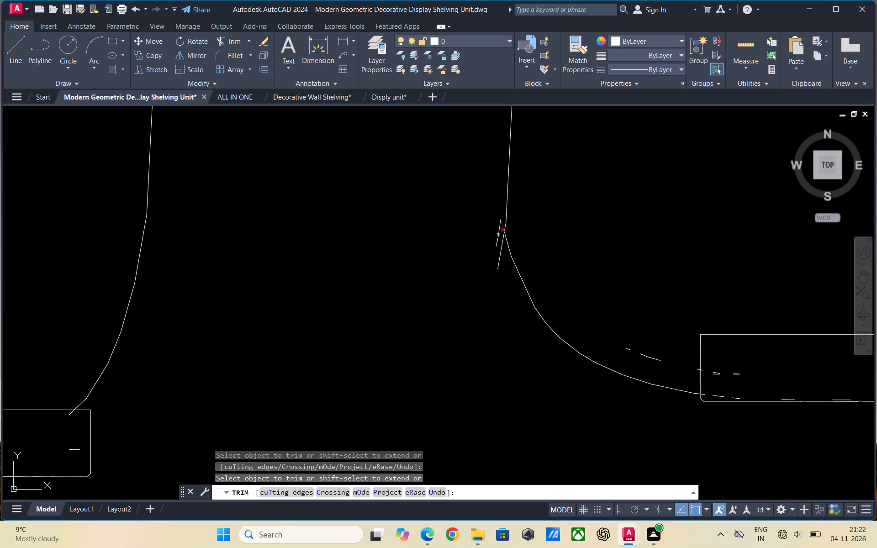
pyautogui.click(497, 236)
pyautogui.click(497, 244)
pyautogui.click(501, 256)
pyautogui.click(501, 223)
# Trim away the crossing line ends and short duplicate segments at the kink midway down the copied jar's left side.
pyautogui.scroll(-4, 444, 341)
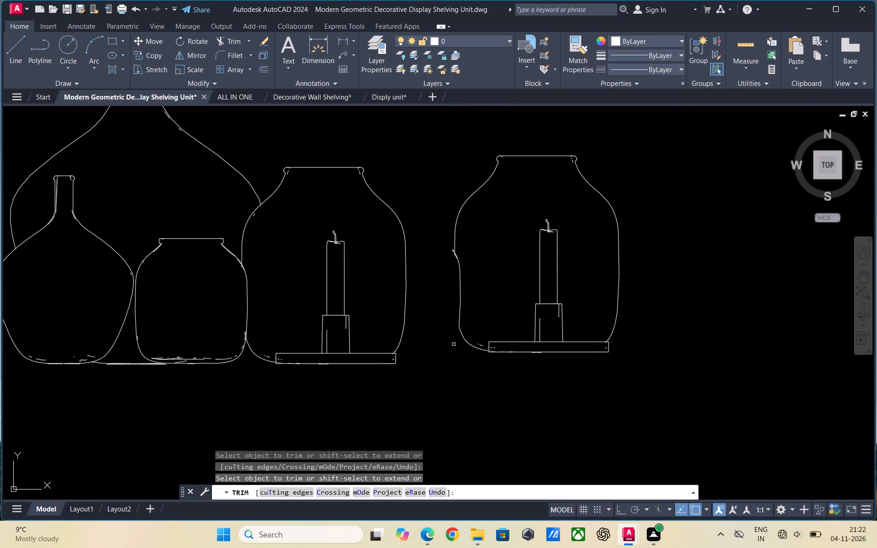
pyautogui.scroll(5, 450, 228)
pyautogui.click(465, 387)
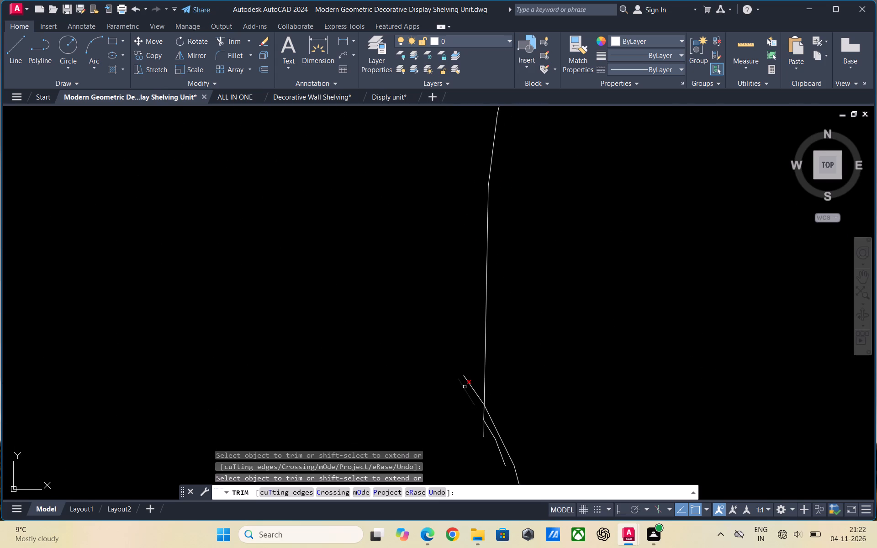
pyautogui.click(470, 384)
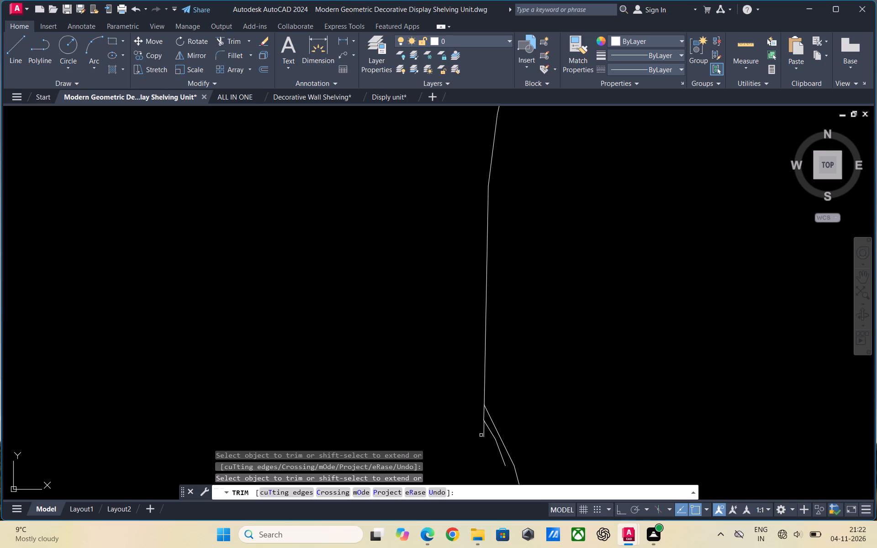
pyautogui.click(484, 435)
pyautogui.click(484, 416)
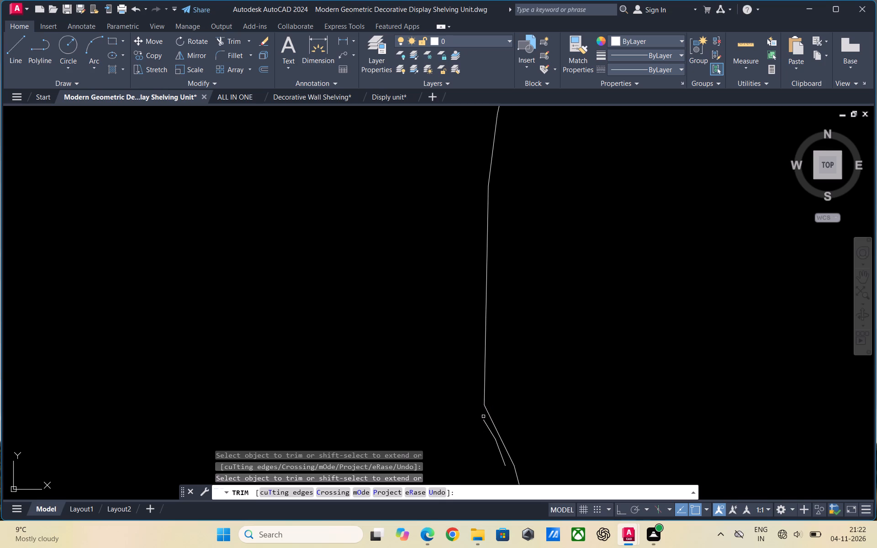
pyautogui.click(487, 423)
pyautogui.click(483, 422)
pyautogui.click(499, 448)
pyautogui.scroll(-5, 441, 327)
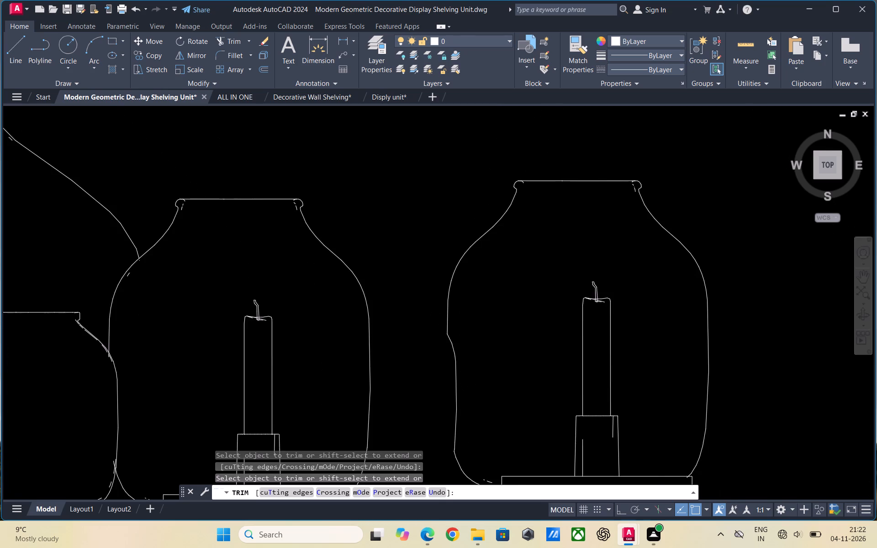
pyautogui.press('Escape')
pyautogui.press('Escape')
# Copy the cleaned-up candle jar onto the lower shelf across the slatted panel, just to the right of the potted plant.
pyautogui.scroll(-2, 431, 293)
pyautogui.scroll(-3, 488, 294)
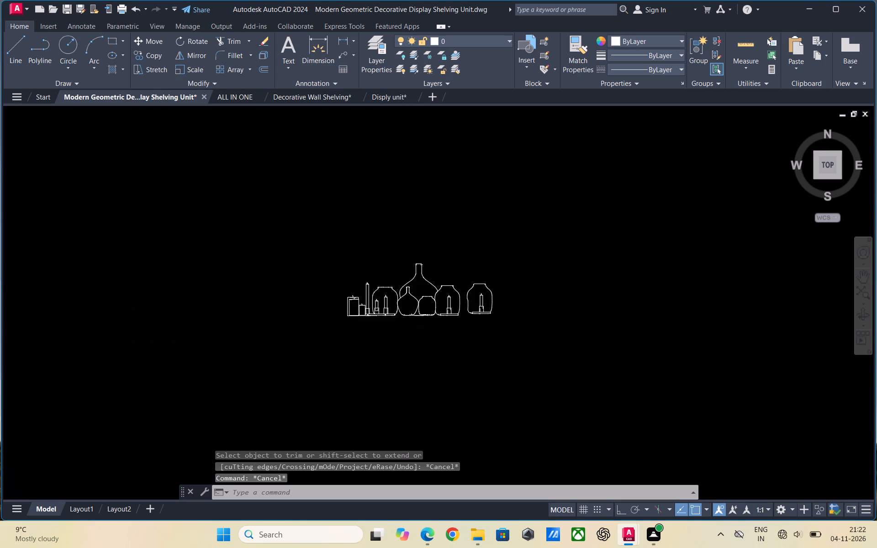
pyautogui.scroll(-1, 489, 294)
pyautogui.scroll(2, 471, 316)
pyautogui.scroll(2, 498, 268)
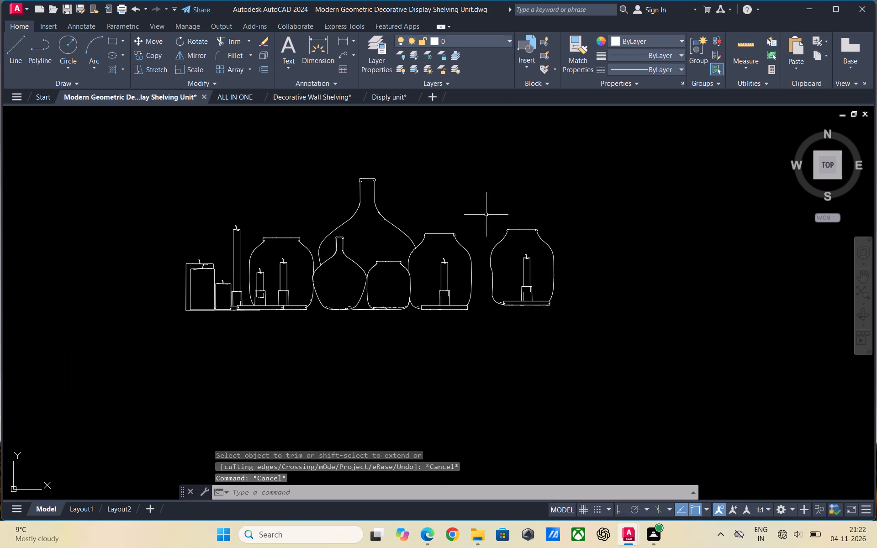
pyautogui.click(477, 206)
pyautogui.click(570, 333)
pyautogui.rightClick(589, 334)
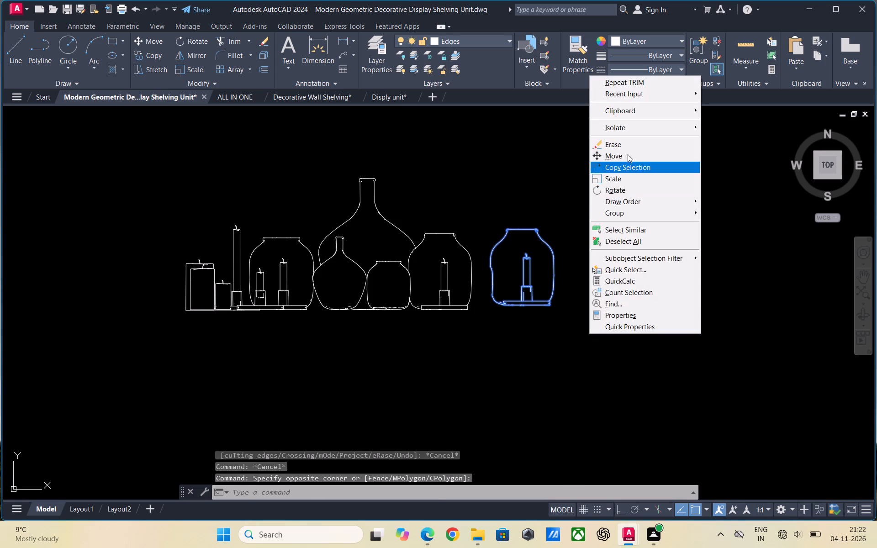
pyautogui.click(630, 162)
pyautogui.click(527, 279)
pyautogui.scroll(-2, 632, 270)
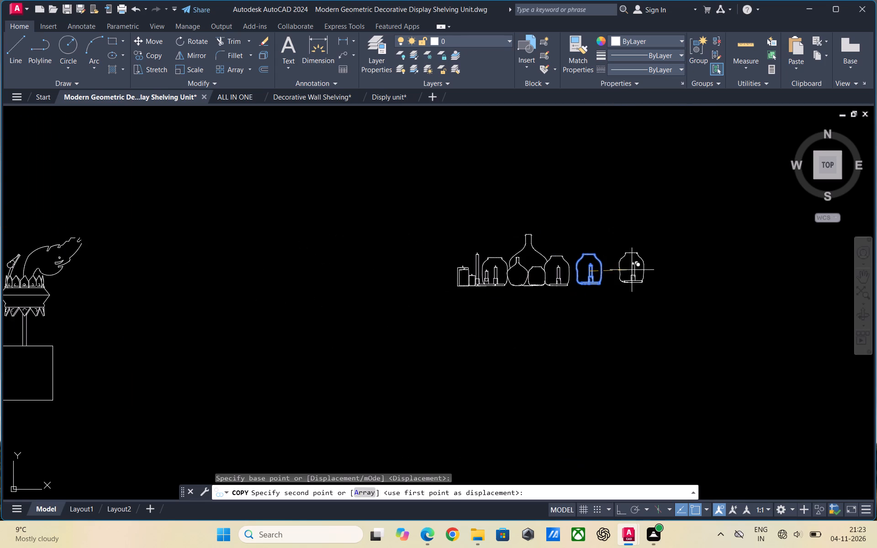
pyautogui.scroll(-3, 380, 297)
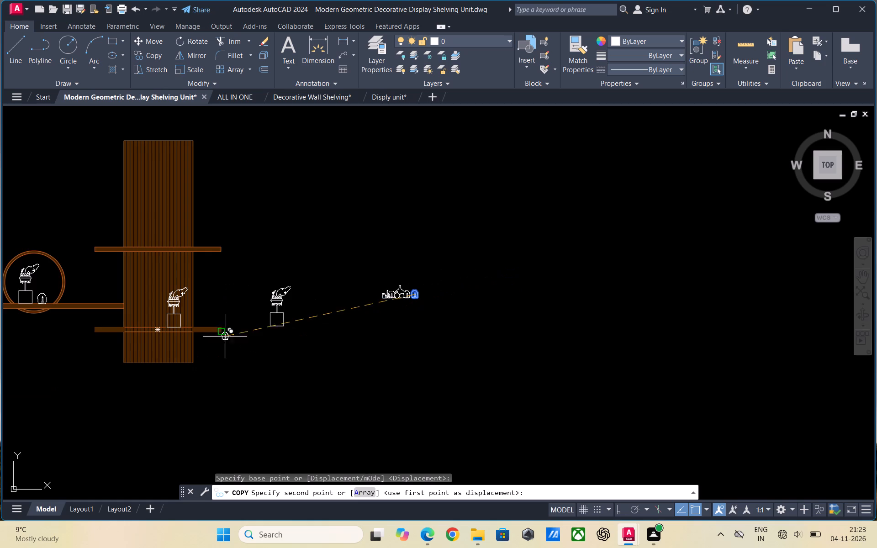
pyautogui.scroll(2, 213, 337)
pyautogui.scroll(-1, 270, 283)
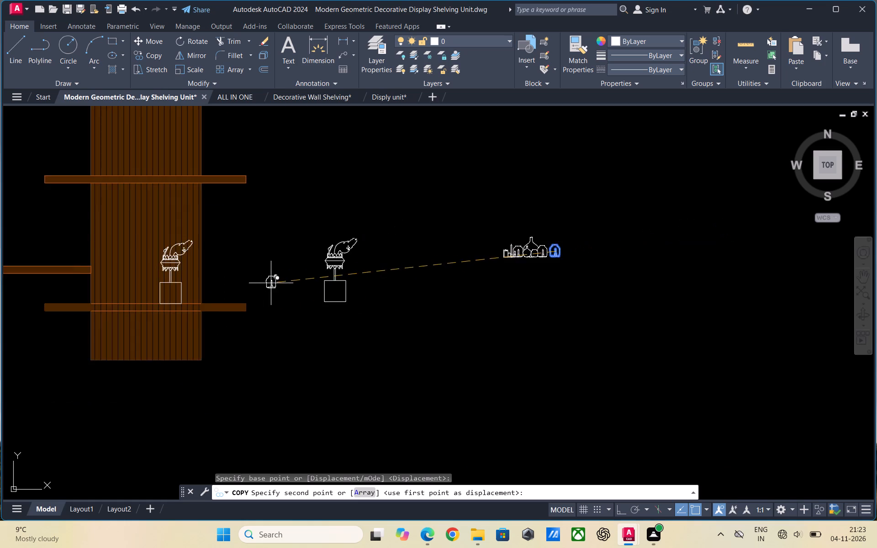
pyautogui.scroll(-2, 274, 282)
pyautogui.scroll(2, 255, 285)
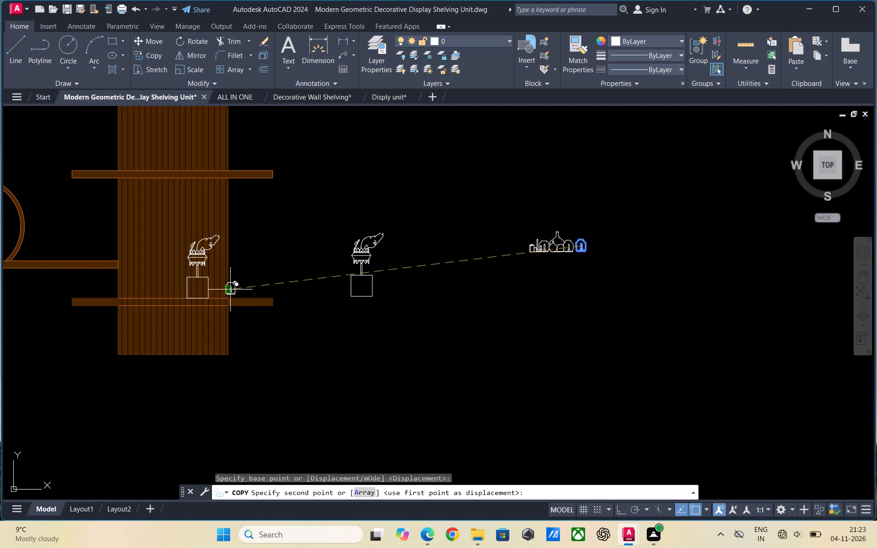
pyautogui.scroll(-3, 327, 273)
pyautogui.scroll(2, 281, 274)
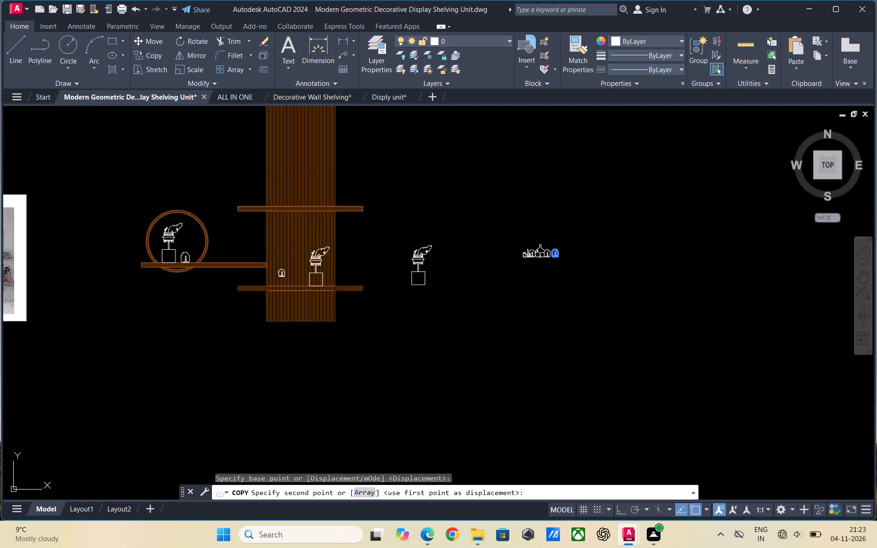
pyautogui.scroll(1, 281, 274)
pyautogui.scroll(2, 364, 278)
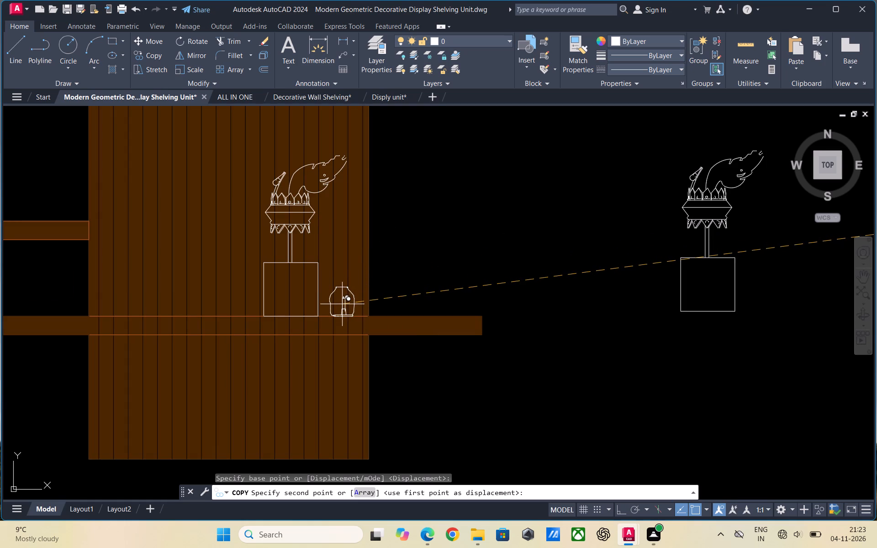
pyautogui.click(342, 304)
pyautogui.press('Escape')
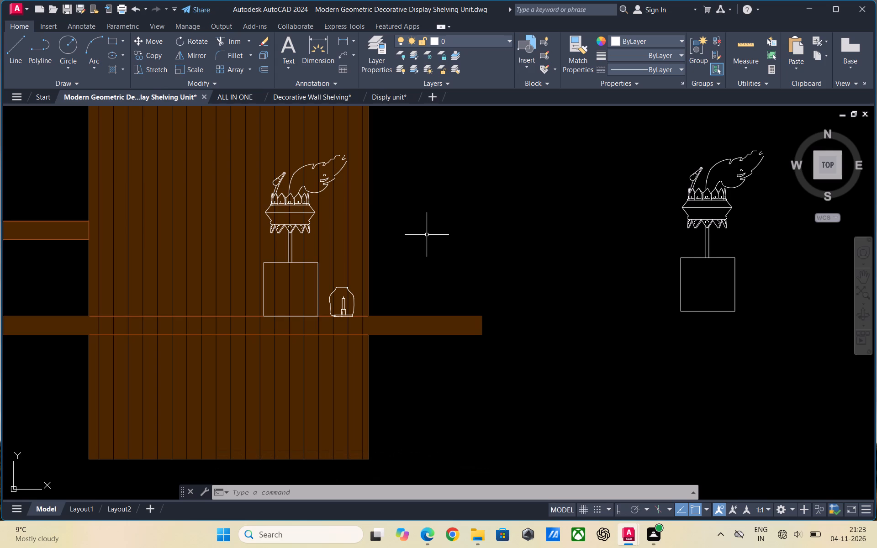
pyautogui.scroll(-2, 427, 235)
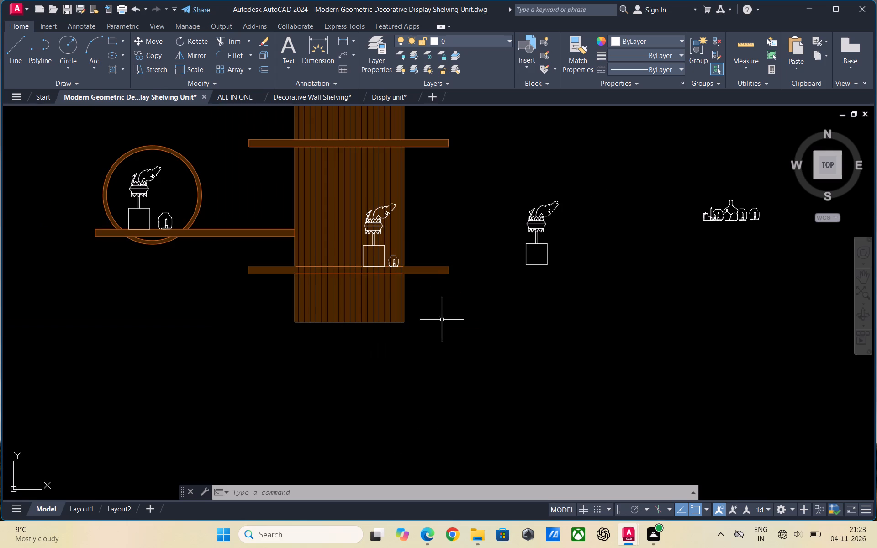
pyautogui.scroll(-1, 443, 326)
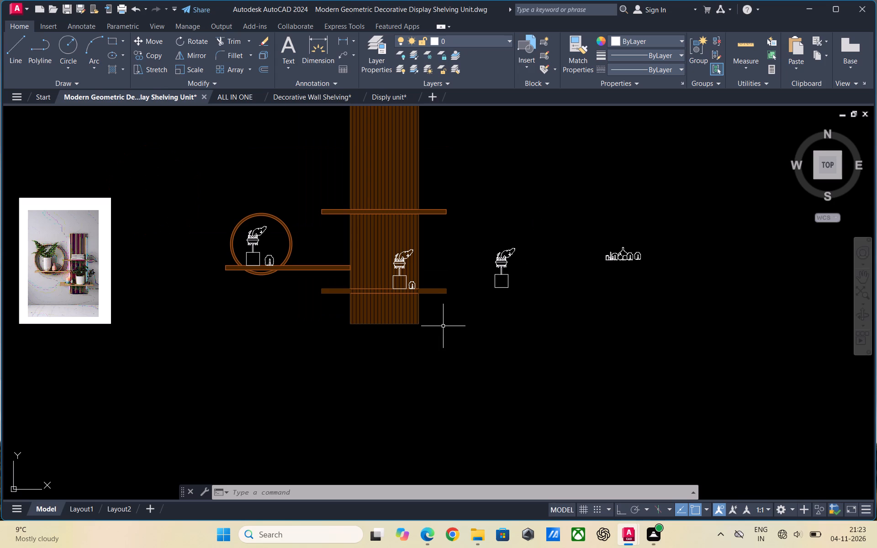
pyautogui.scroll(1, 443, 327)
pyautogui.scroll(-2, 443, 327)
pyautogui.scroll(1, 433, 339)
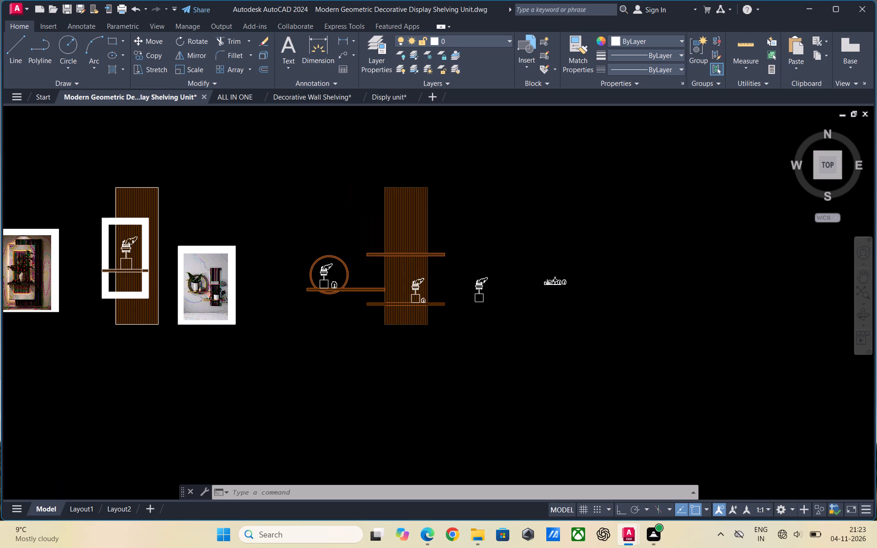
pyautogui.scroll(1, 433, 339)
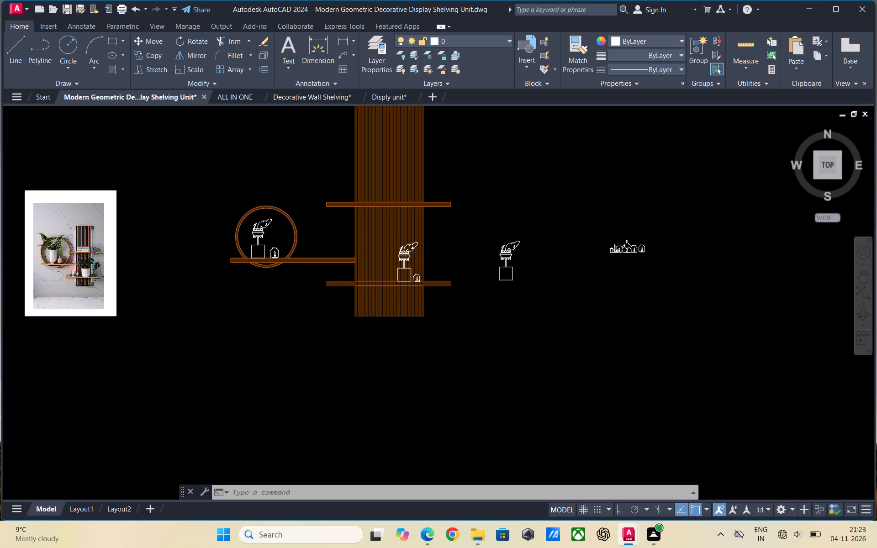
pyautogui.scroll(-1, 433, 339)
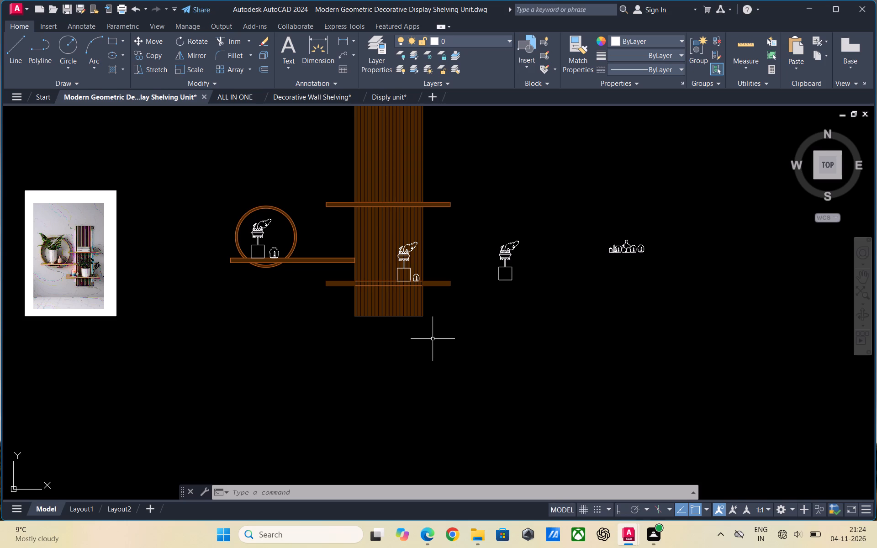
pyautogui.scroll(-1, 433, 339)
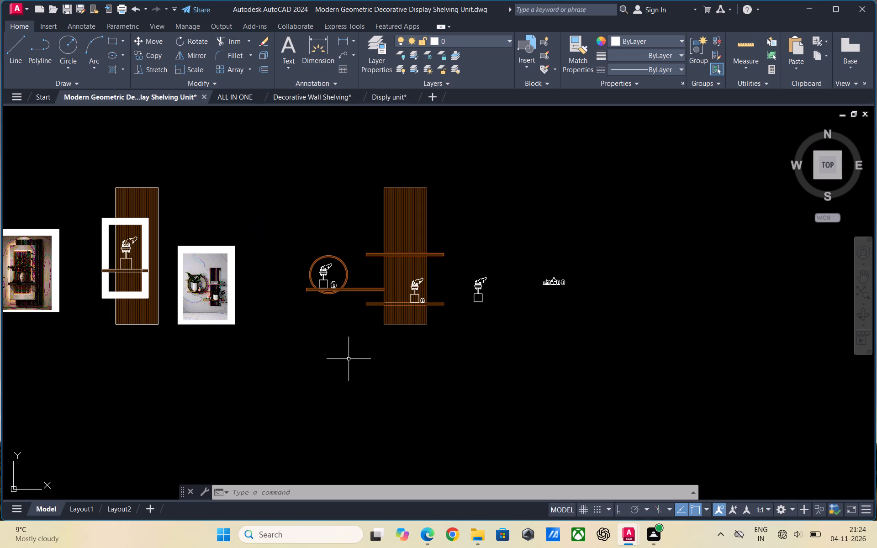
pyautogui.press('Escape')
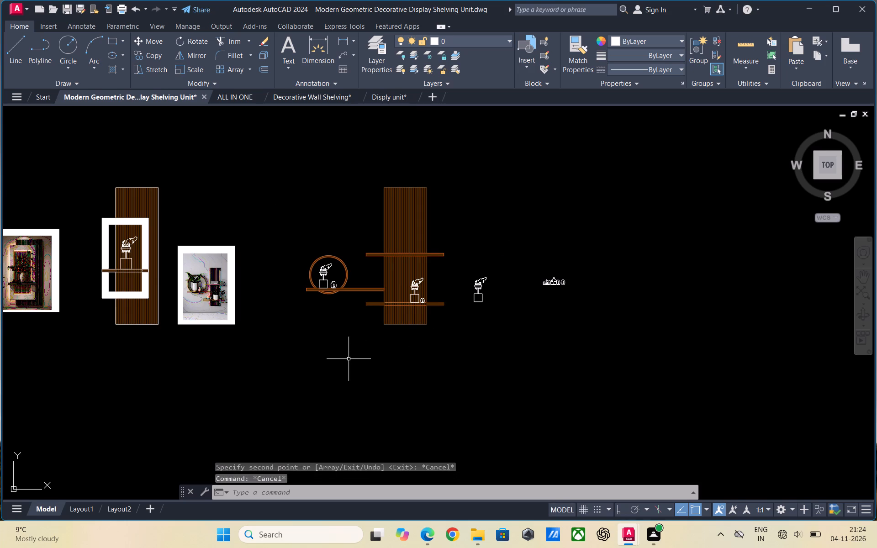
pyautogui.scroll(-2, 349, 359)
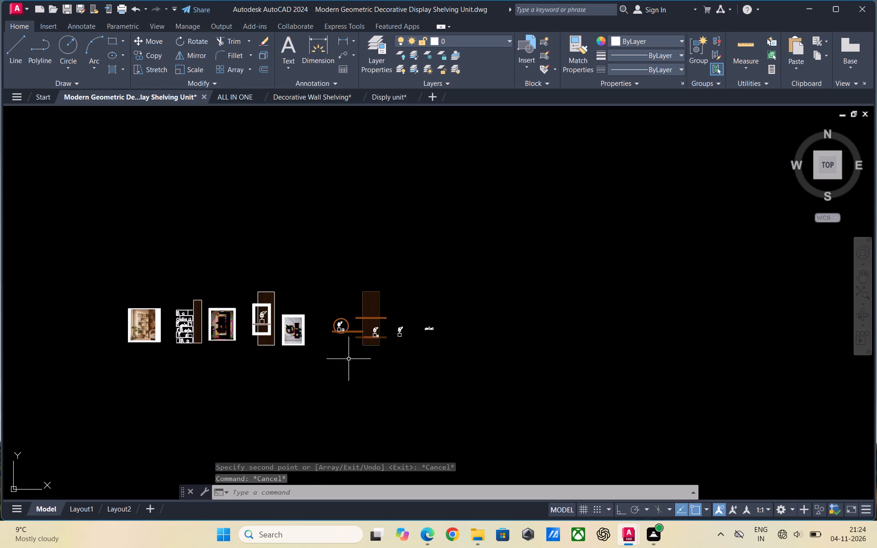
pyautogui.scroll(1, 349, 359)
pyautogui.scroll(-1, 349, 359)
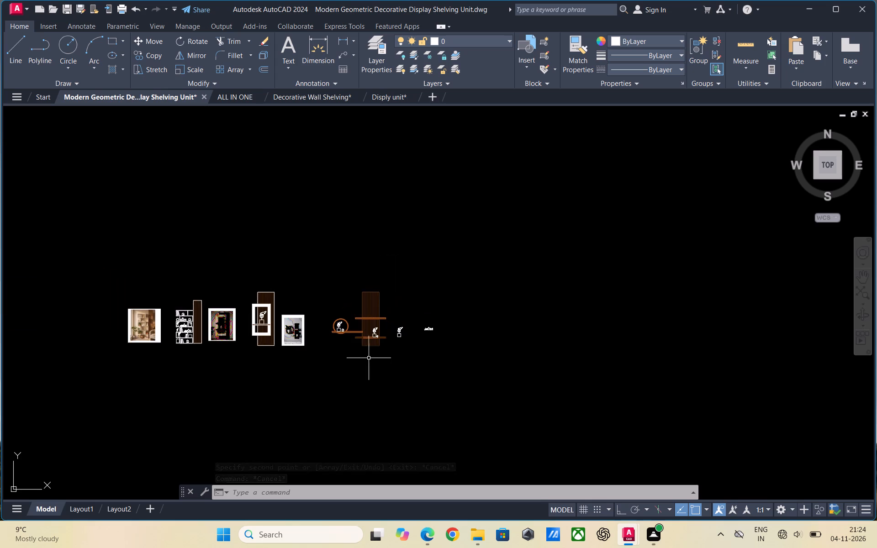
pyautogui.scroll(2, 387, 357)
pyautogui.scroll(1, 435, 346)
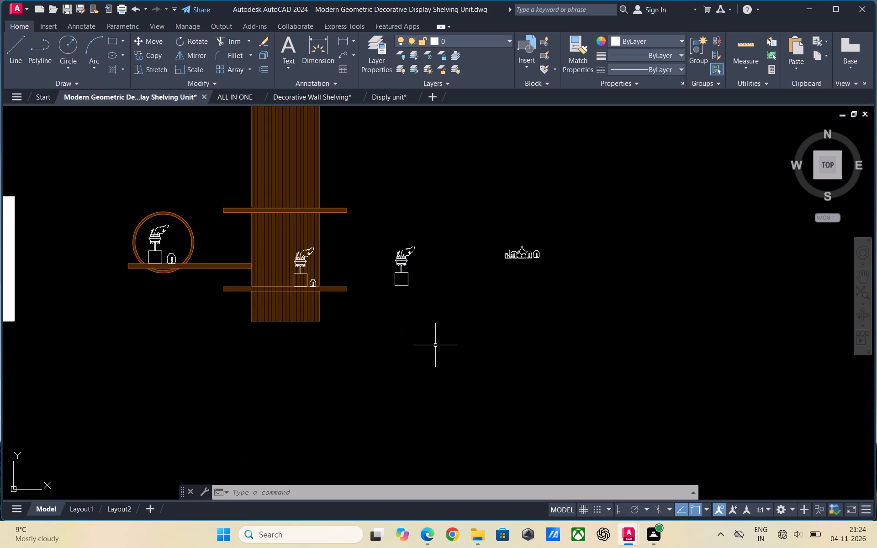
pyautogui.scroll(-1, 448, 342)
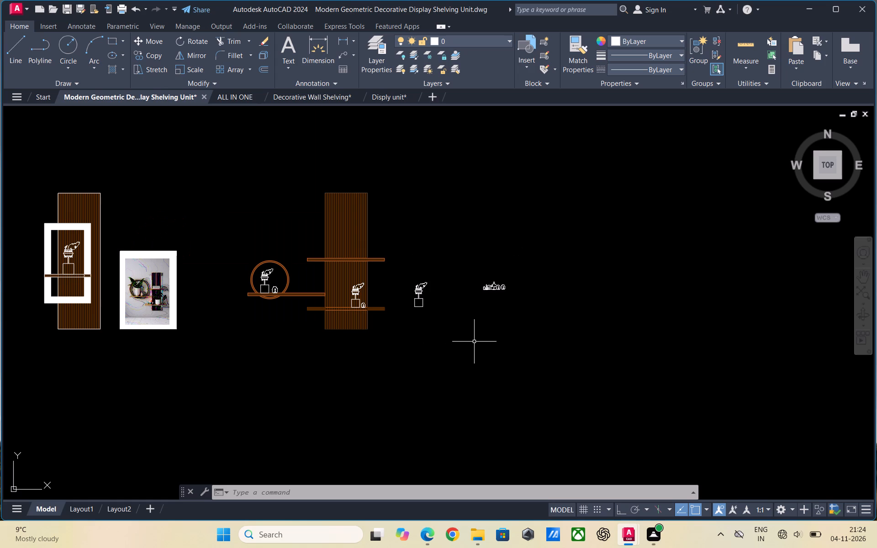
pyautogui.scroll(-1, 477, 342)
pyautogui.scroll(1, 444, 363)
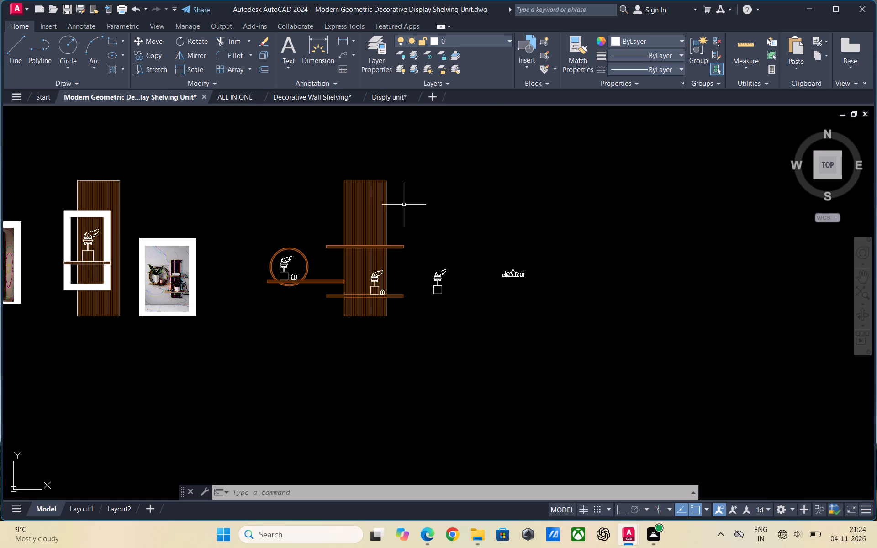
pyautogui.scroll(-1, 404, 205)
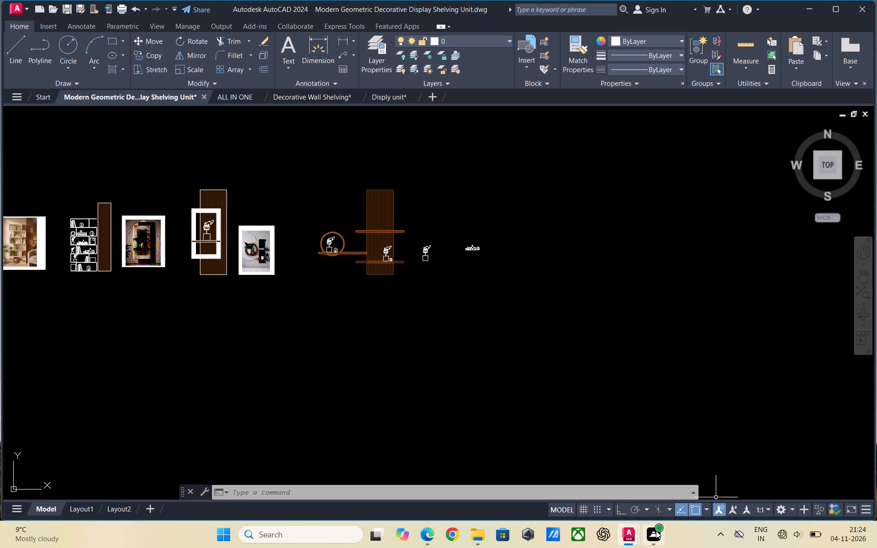
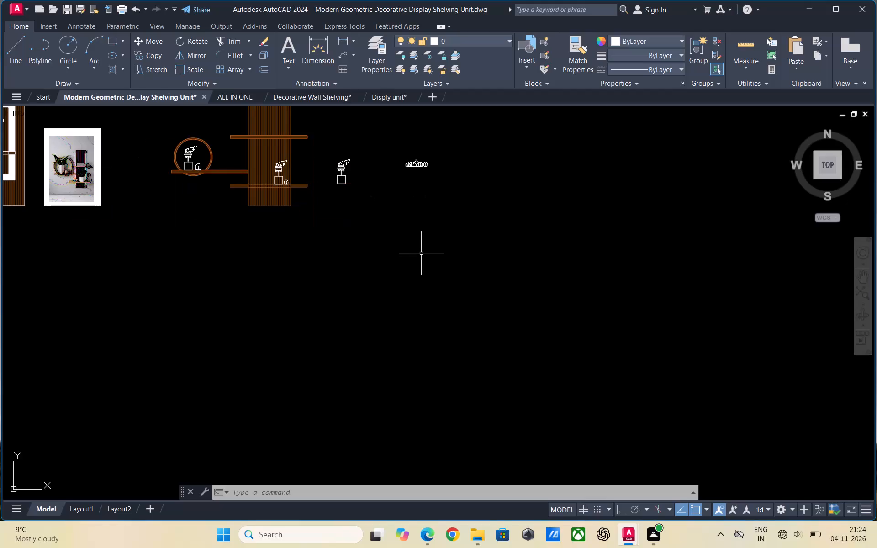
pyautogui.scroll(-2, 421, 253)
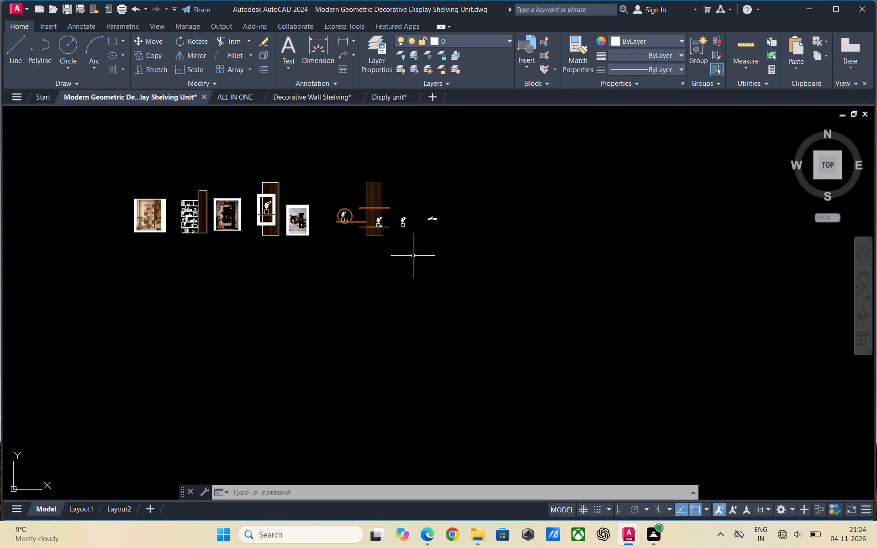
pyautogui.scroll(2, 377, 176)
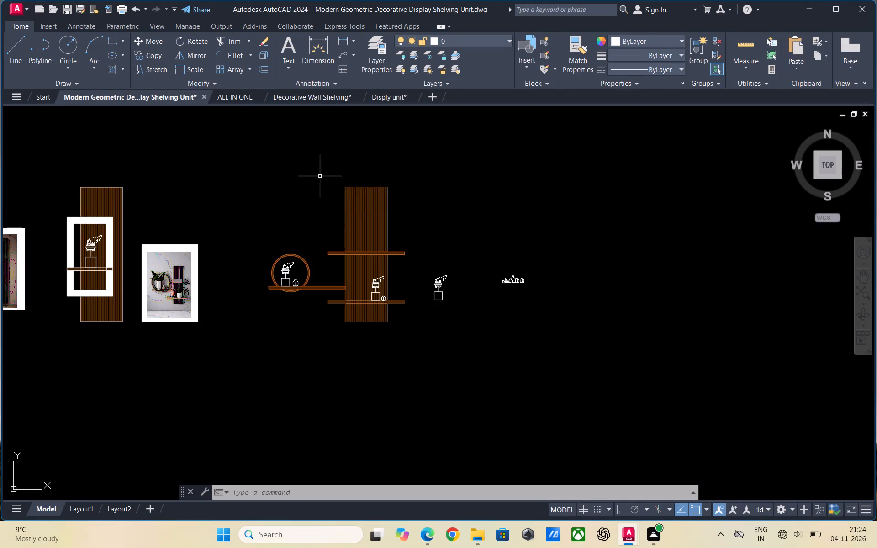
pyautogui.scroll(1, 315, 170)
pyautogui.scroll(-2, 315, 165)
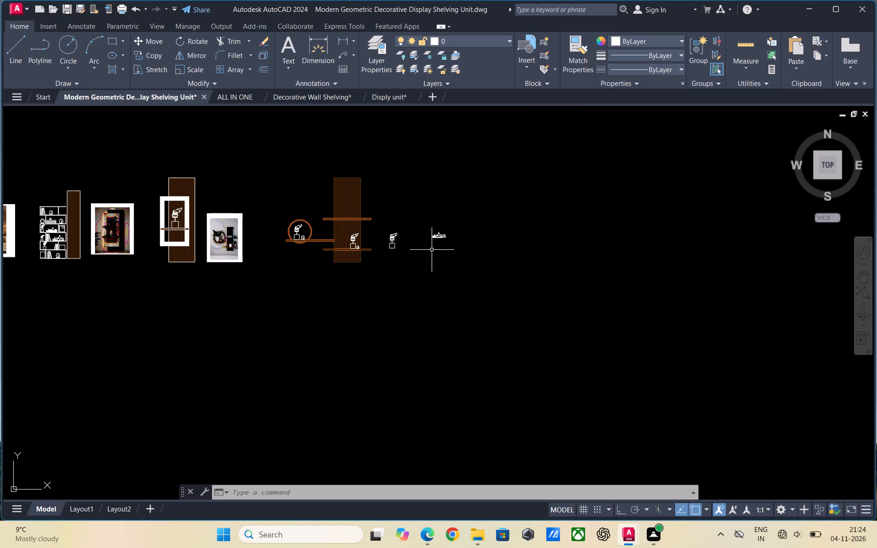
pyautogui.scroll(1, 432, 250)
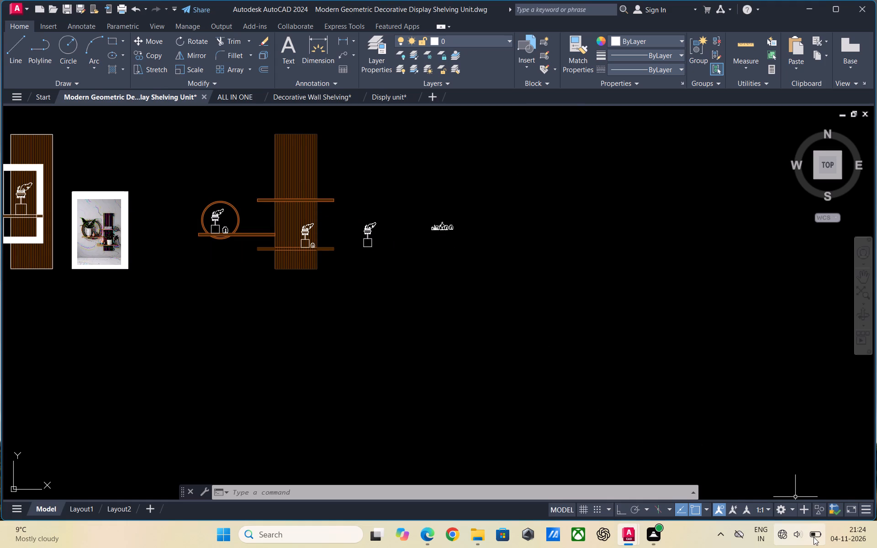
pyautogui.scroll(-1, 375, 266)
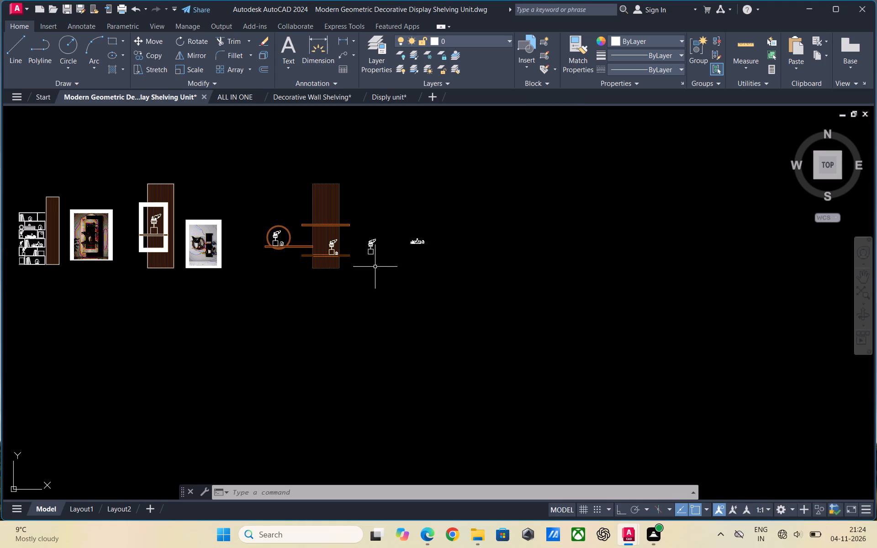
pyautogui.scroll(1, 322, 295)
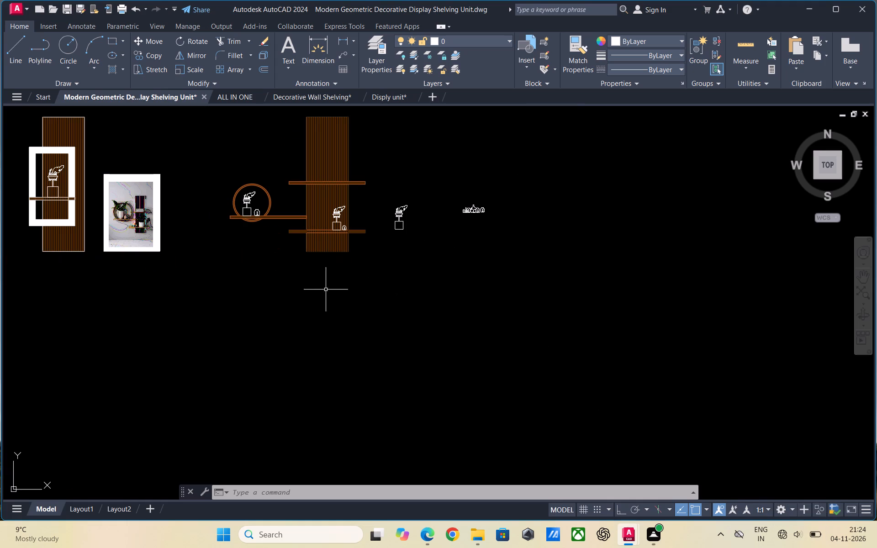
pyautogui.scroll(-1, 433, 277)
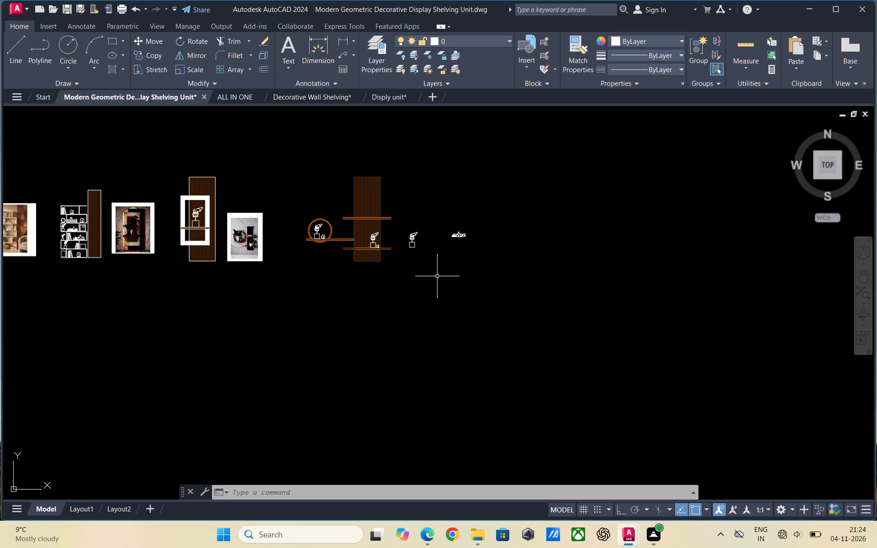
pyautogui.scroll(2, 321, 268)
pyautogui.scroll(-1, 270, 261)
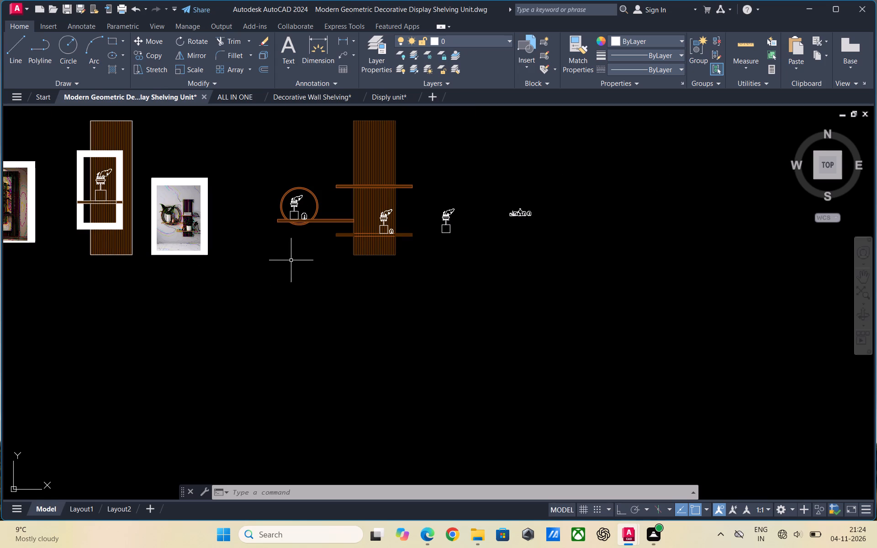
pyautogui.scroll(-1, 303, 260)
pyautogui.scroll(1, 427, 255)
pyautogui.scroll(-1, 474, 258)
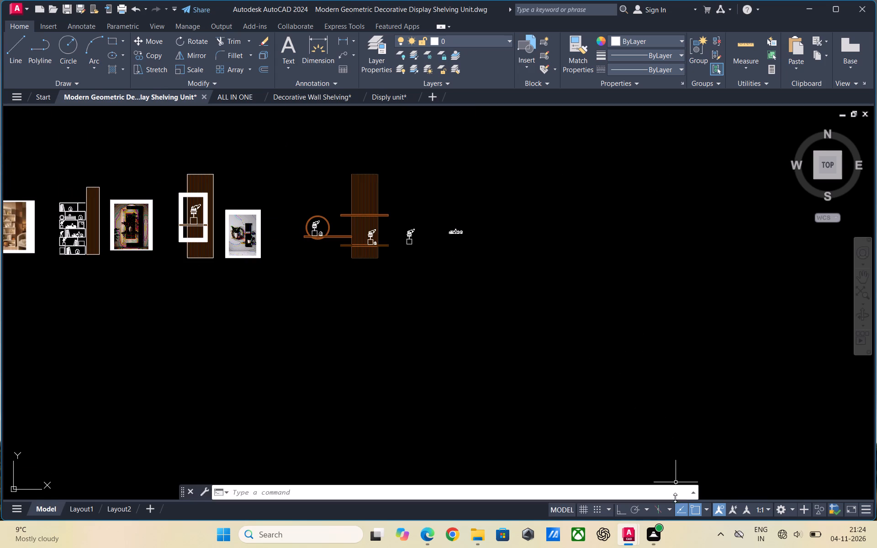
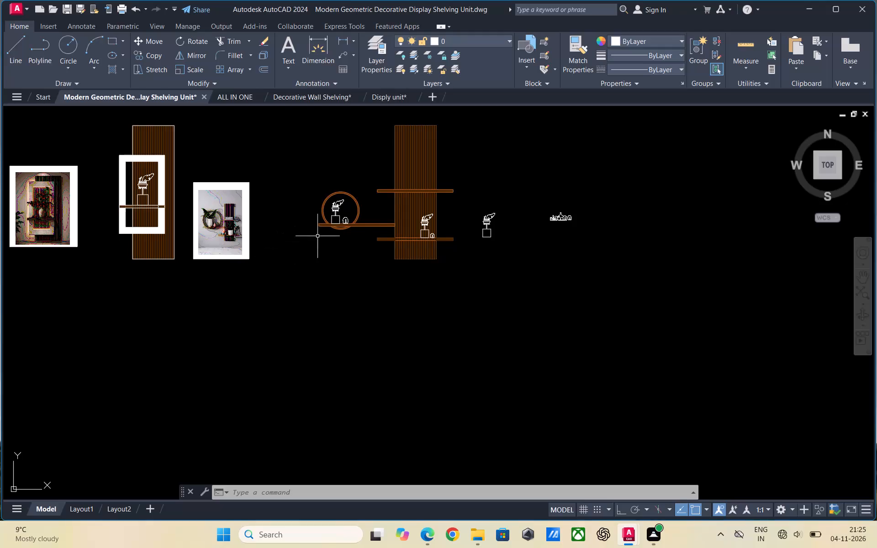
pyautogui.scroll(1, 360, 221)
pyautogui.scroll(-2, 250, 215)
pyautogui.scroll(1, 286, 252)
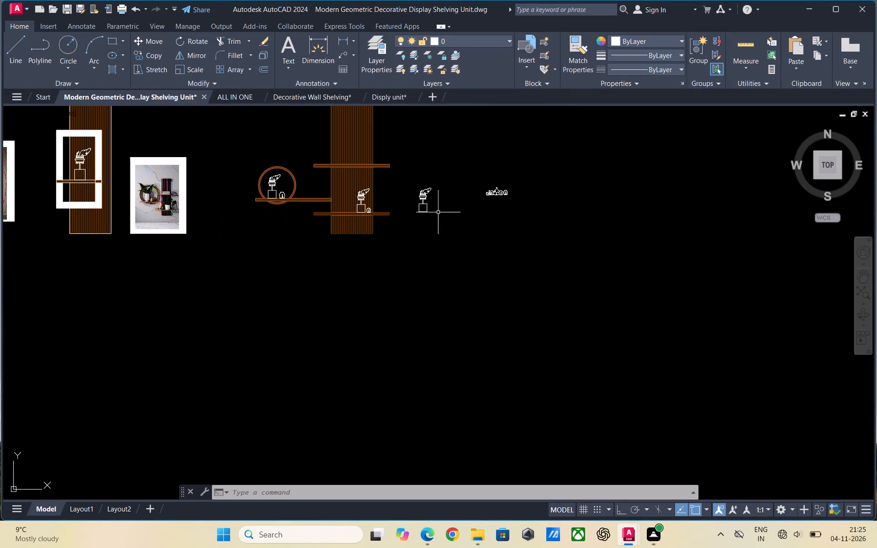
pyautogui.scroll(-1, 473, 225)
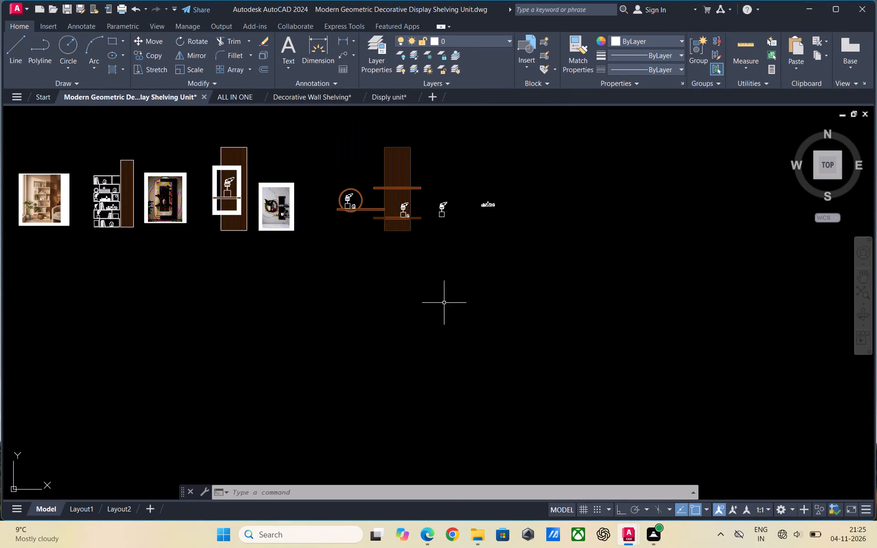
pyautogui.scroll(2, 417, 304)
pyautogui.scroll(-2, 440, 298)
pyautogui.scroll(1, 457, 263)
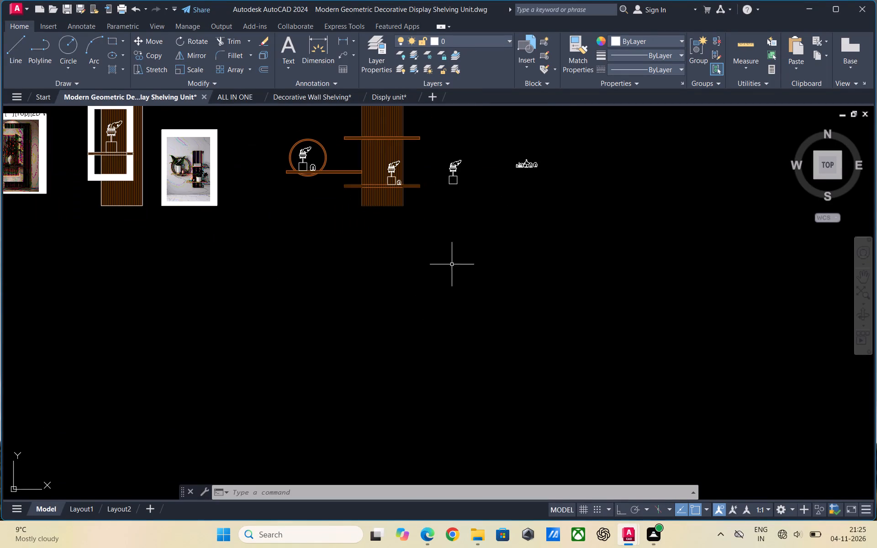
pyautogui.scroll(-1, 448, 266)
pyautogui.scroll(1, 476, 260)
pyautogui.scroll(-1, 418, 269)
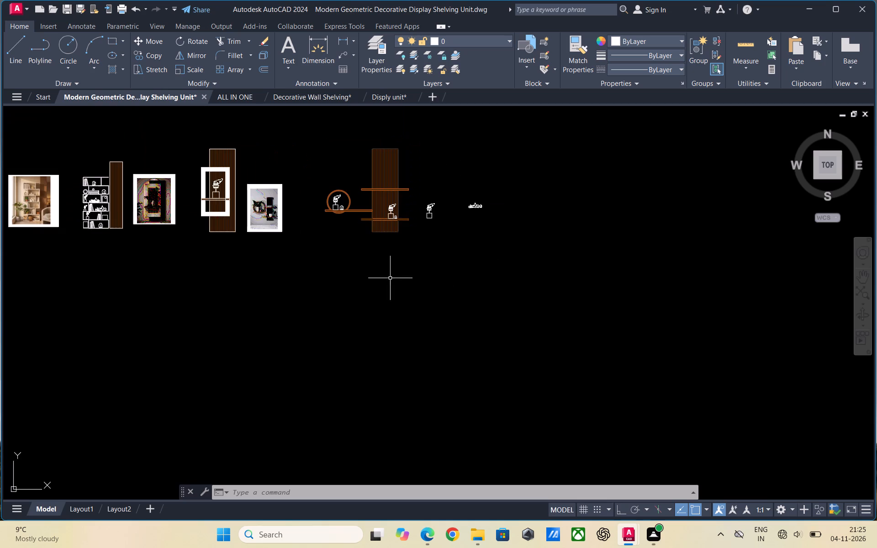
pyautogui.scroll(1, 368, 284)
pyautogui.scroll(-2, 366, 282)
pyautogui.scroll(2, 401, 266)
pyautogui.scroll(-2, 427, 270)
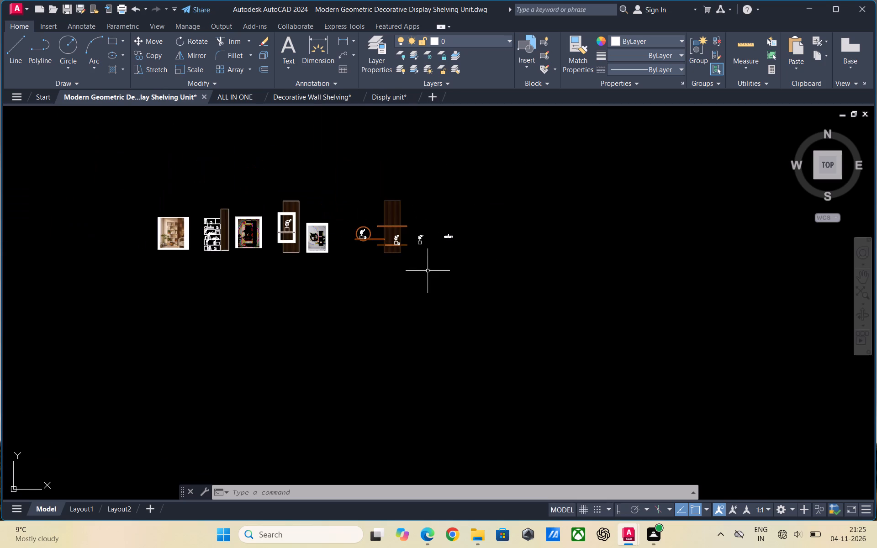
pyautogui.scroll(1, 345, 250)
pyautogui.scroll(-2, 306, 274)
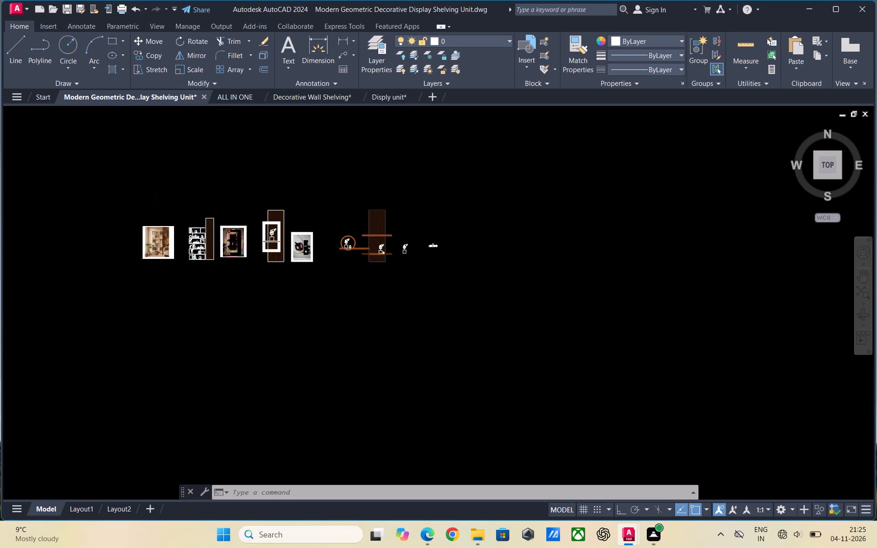
# Save the Modern Geometric Decorative Display Shelving Unit drawing.
pyautogui.hotkey('ctrl', 's')
pyautogui.scroll(-1, 307, 305)
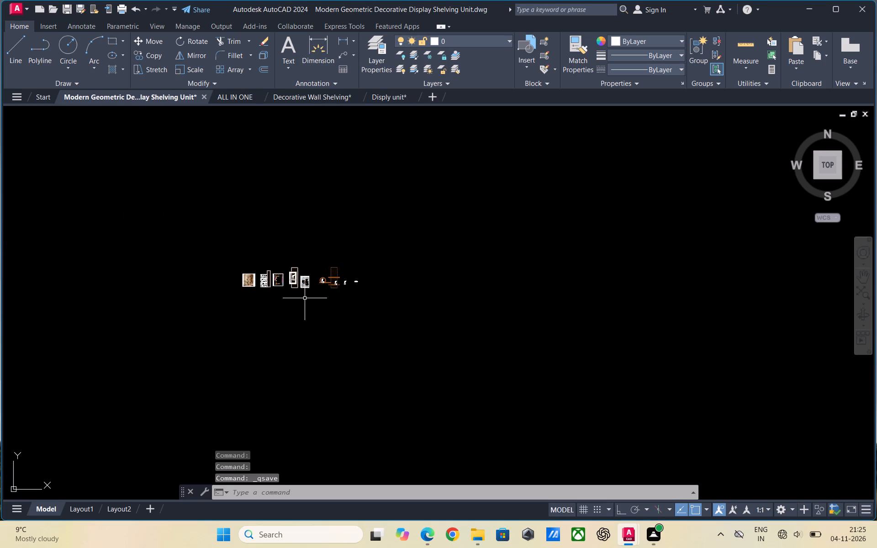
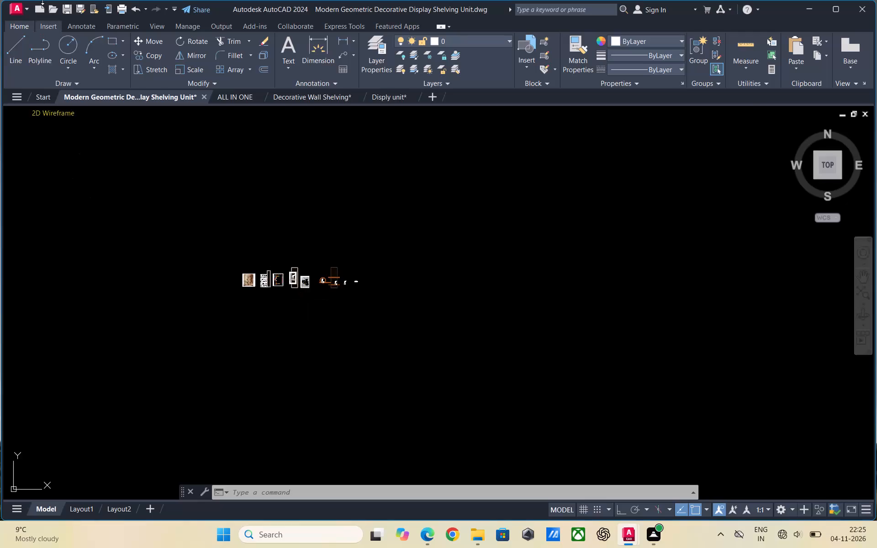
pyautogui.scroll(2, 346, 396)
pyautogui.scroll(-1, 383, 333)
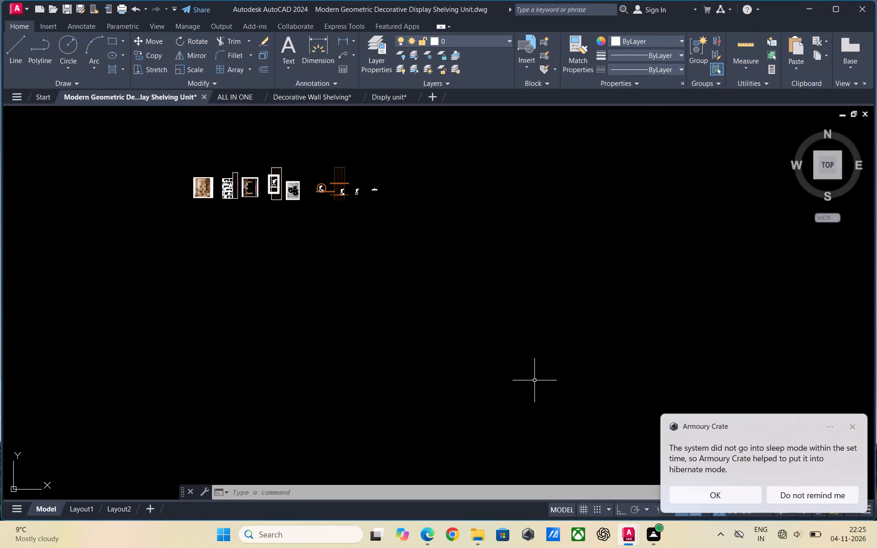
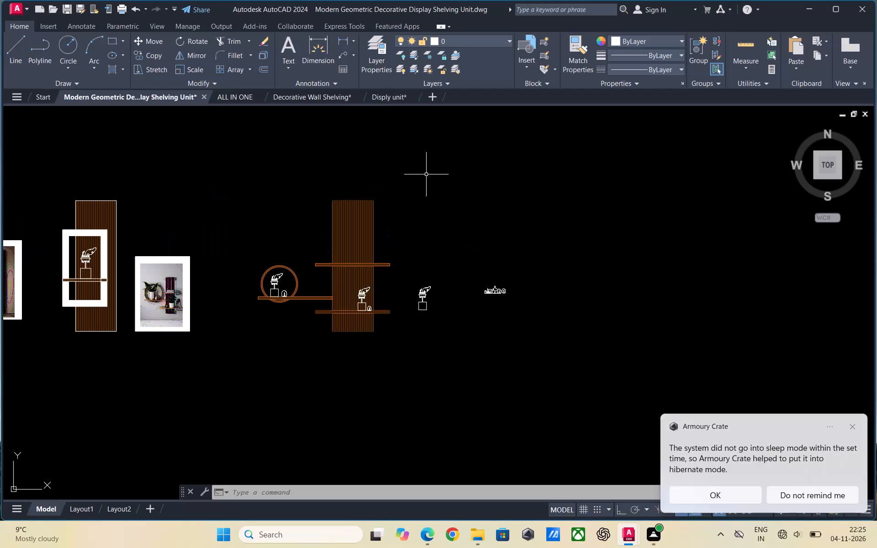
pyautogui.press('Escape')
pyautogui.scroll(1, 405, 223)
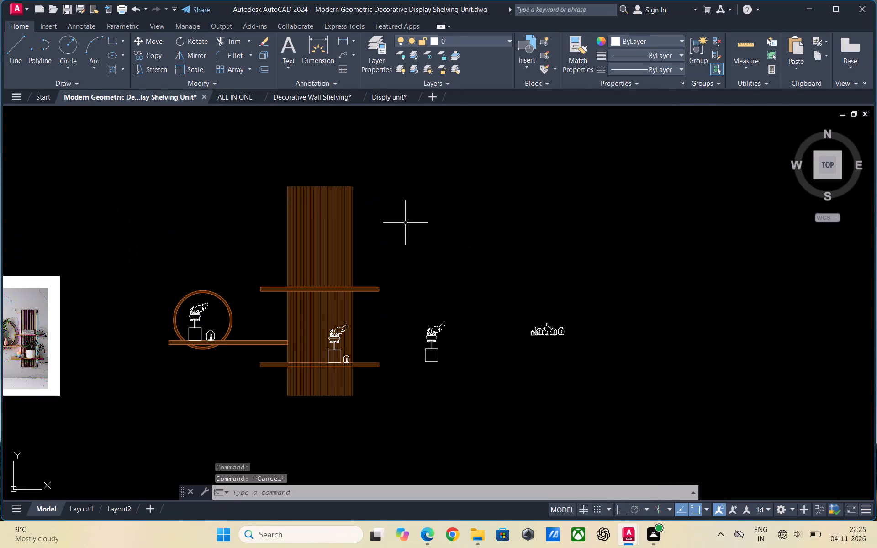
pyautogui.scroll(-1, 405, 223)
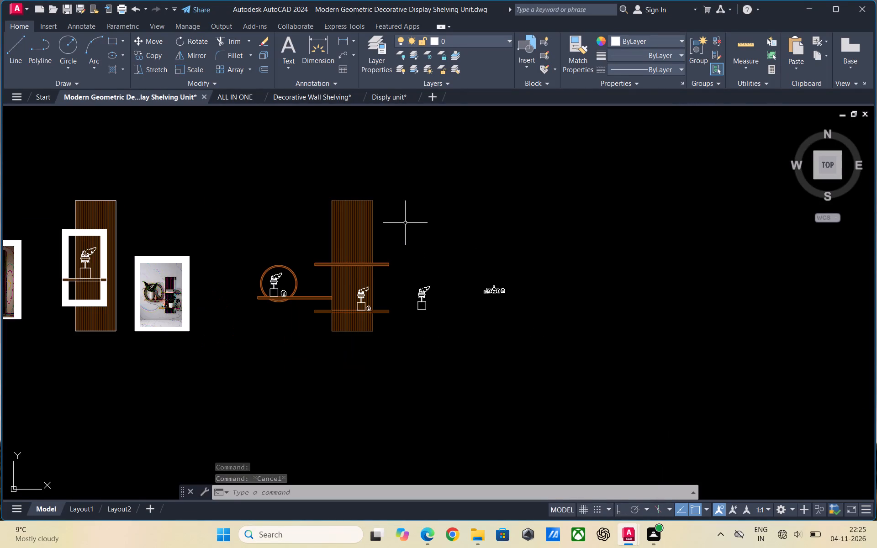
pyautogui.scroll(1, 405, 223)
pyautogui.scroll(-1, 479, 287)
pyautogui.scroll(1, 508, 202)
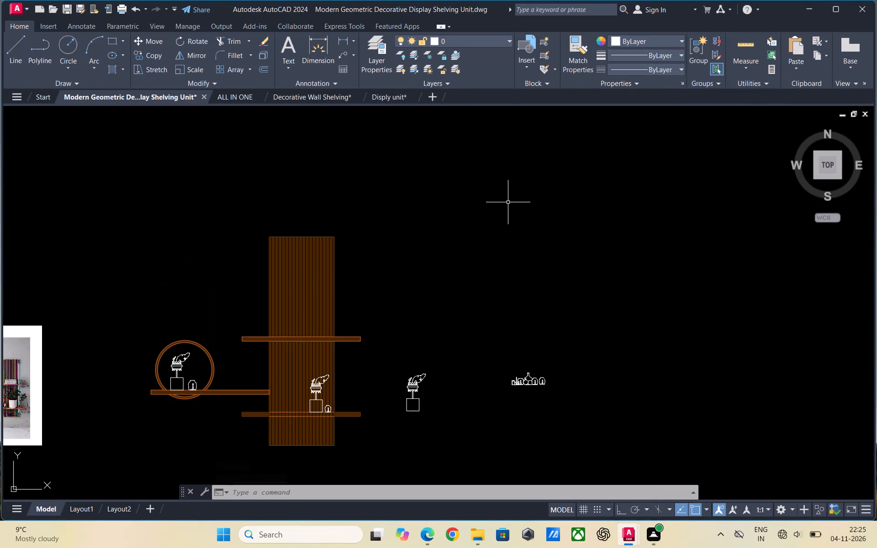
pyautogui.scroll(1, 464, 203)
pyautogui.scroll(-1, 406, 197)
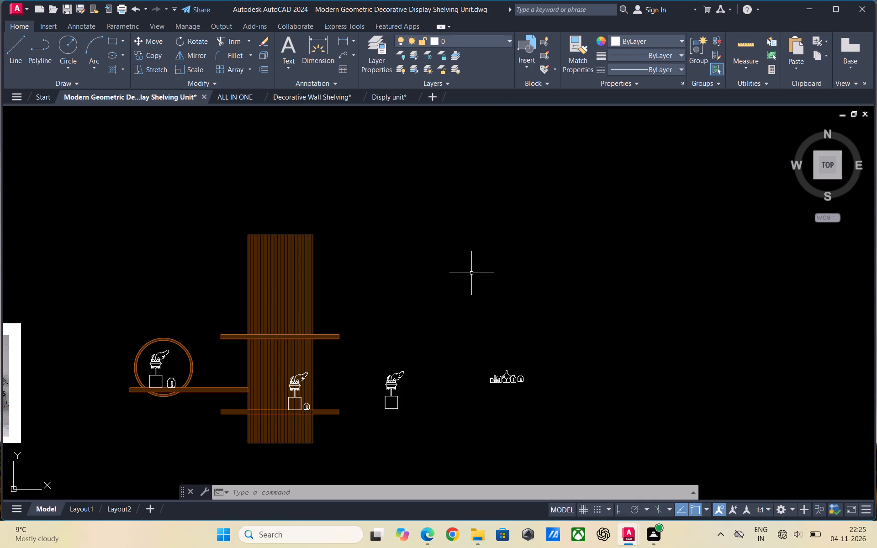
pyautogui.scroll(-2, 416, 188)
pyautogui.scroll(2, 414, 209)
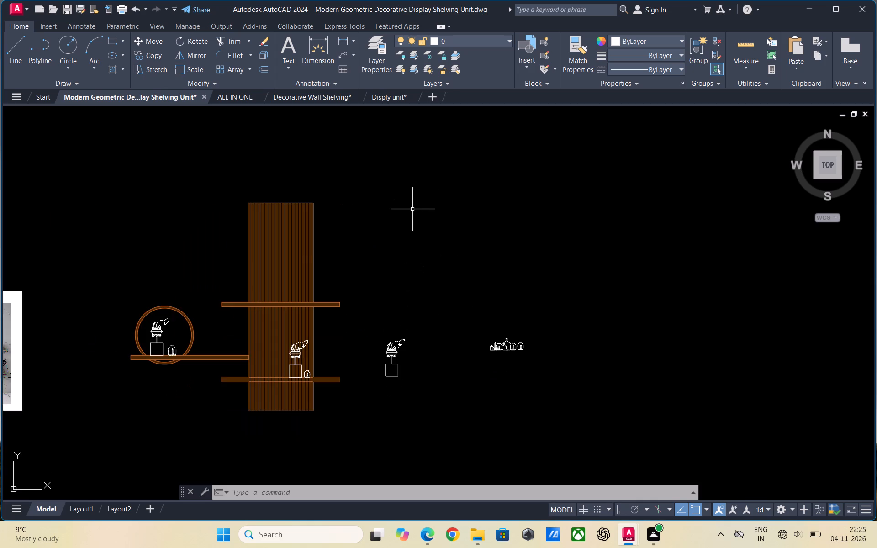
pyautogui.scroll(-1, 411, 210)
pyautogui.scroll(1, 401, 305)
# Save the shelving unit drawing under its existing name.
pyautogui.hotkey('ctrl', 's')
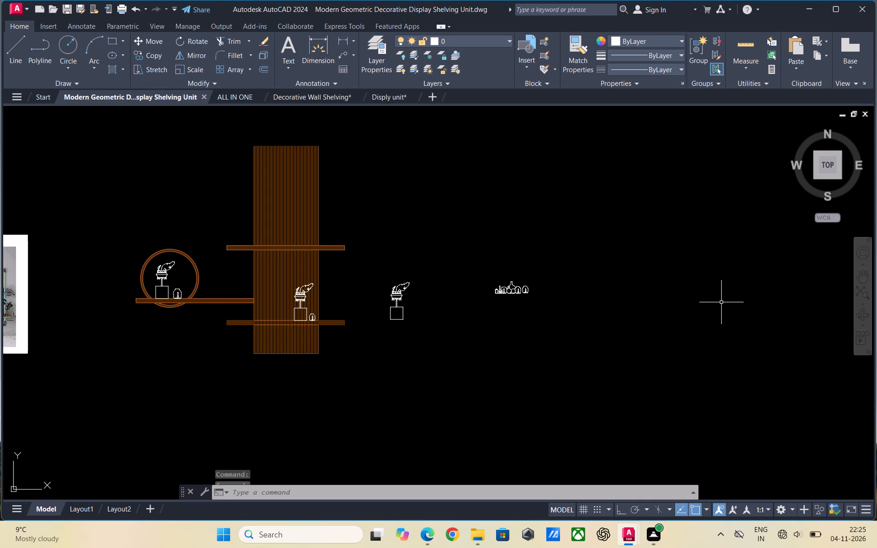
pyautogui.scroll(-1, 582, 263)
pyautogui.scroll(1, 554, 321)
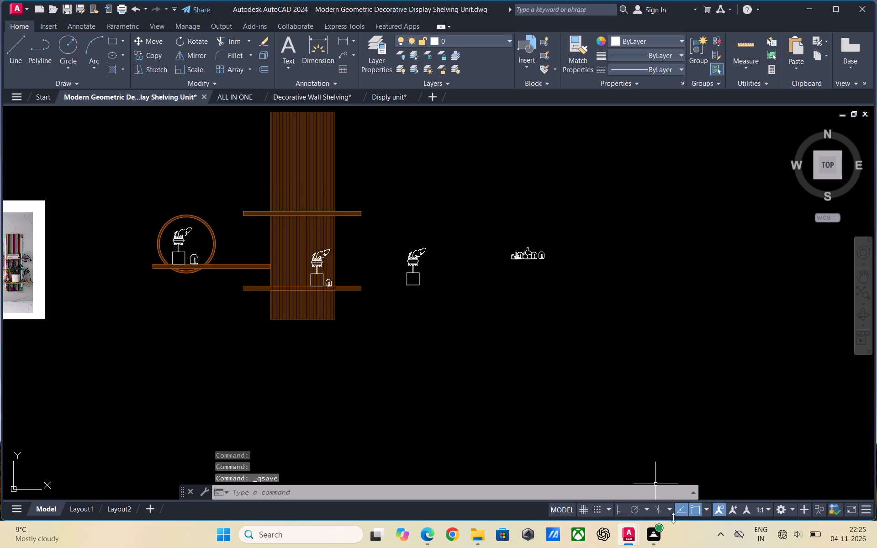
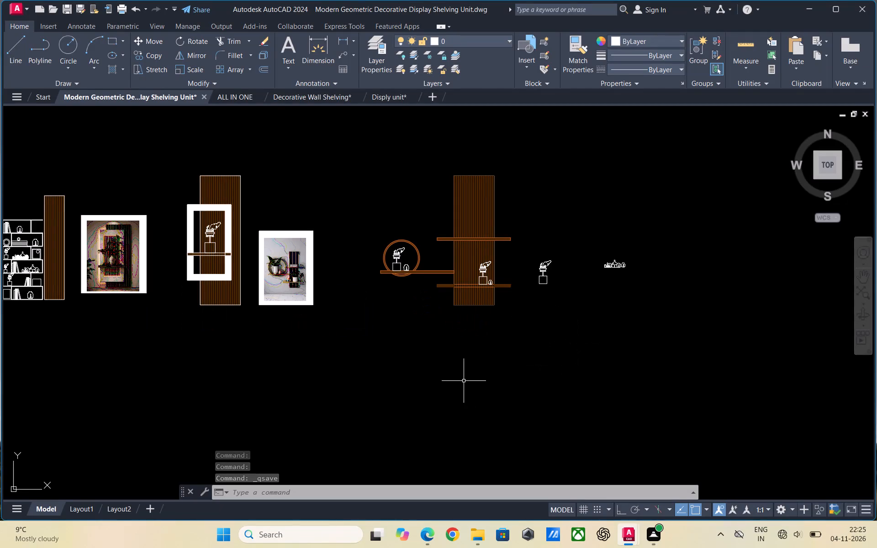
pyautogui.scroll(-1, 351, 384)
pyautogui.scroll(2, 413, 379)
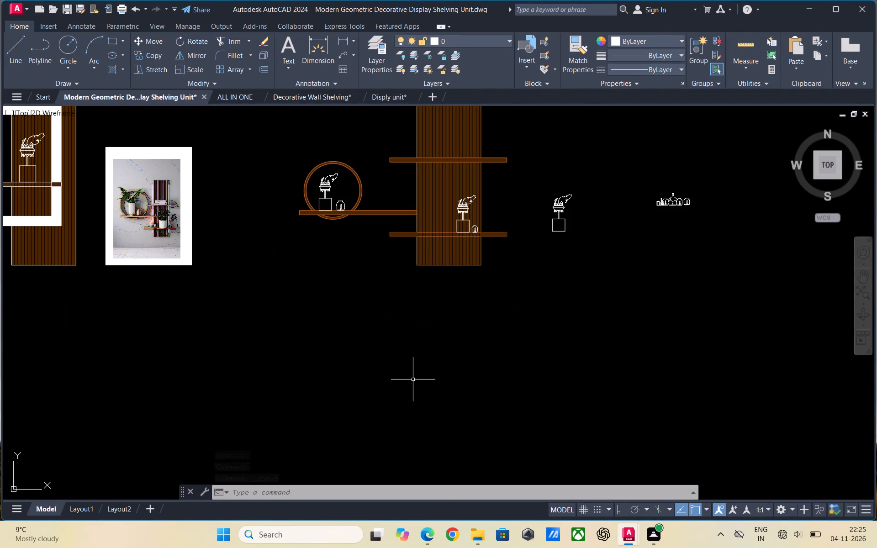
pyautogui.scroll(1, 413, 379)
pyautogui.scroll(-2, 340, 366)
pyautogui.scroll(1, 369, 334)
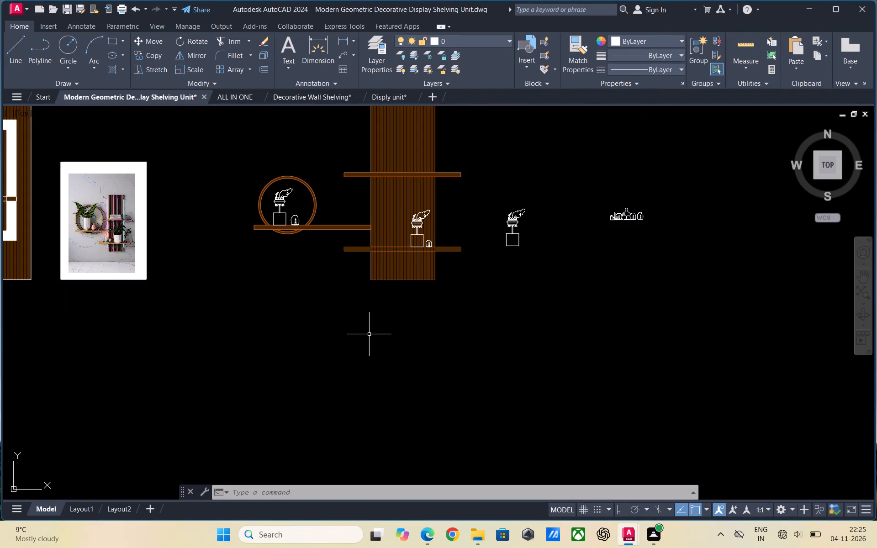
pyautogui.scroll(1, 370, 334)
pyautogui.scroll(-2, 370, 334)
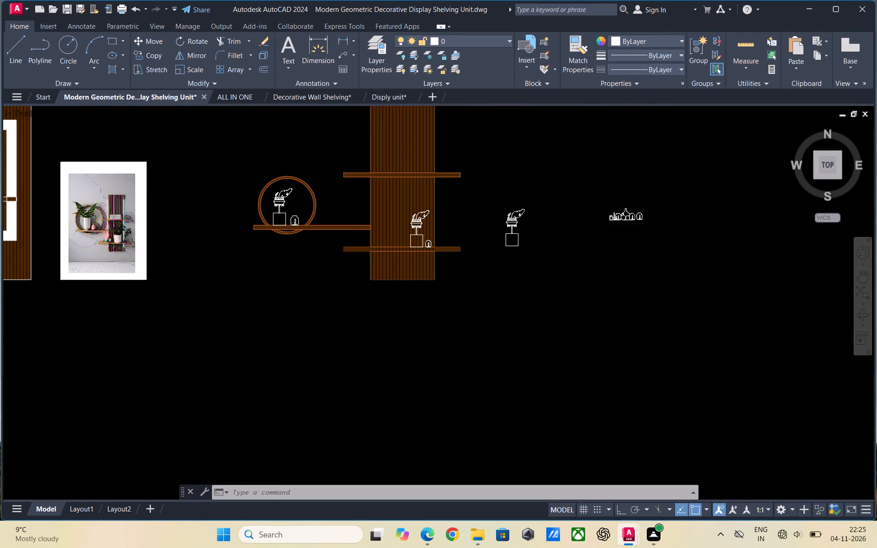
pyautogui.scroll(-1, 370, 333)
# Save the shelving unit drawing under its existing name.
pyautogui.hotkey('ctrl', 's')
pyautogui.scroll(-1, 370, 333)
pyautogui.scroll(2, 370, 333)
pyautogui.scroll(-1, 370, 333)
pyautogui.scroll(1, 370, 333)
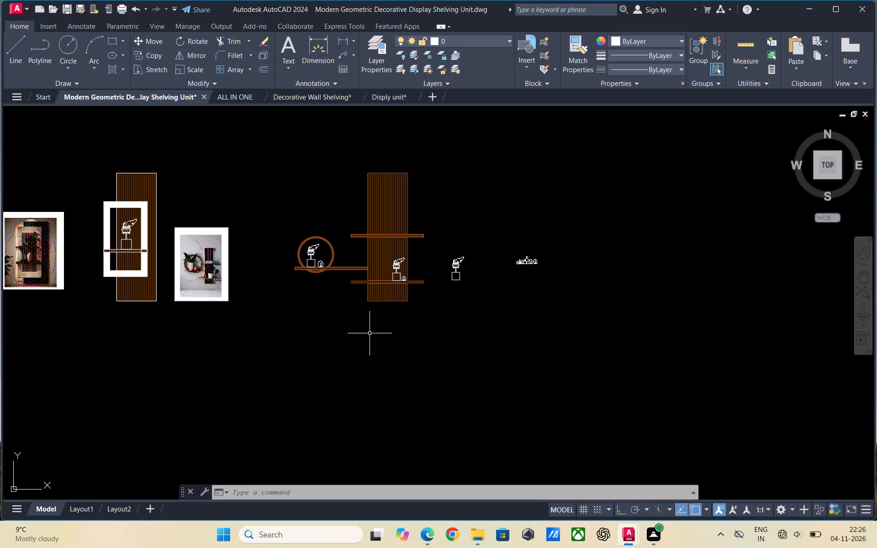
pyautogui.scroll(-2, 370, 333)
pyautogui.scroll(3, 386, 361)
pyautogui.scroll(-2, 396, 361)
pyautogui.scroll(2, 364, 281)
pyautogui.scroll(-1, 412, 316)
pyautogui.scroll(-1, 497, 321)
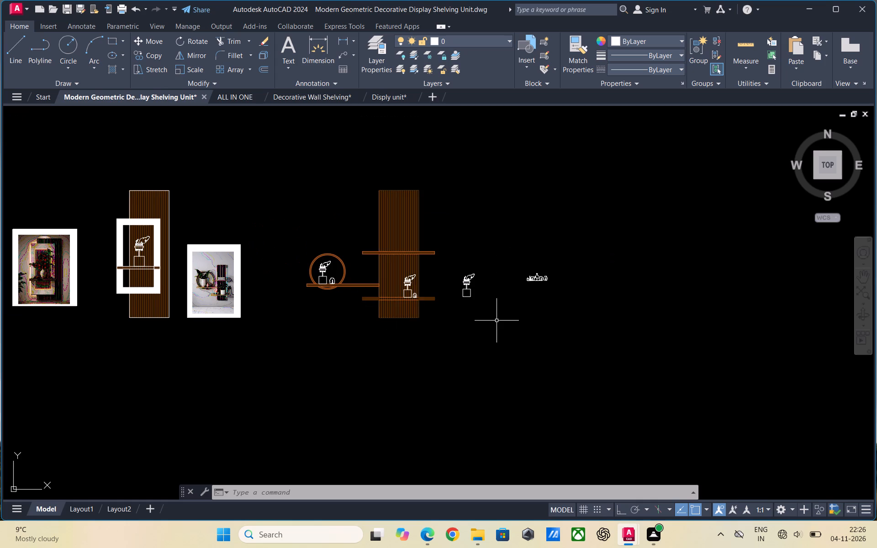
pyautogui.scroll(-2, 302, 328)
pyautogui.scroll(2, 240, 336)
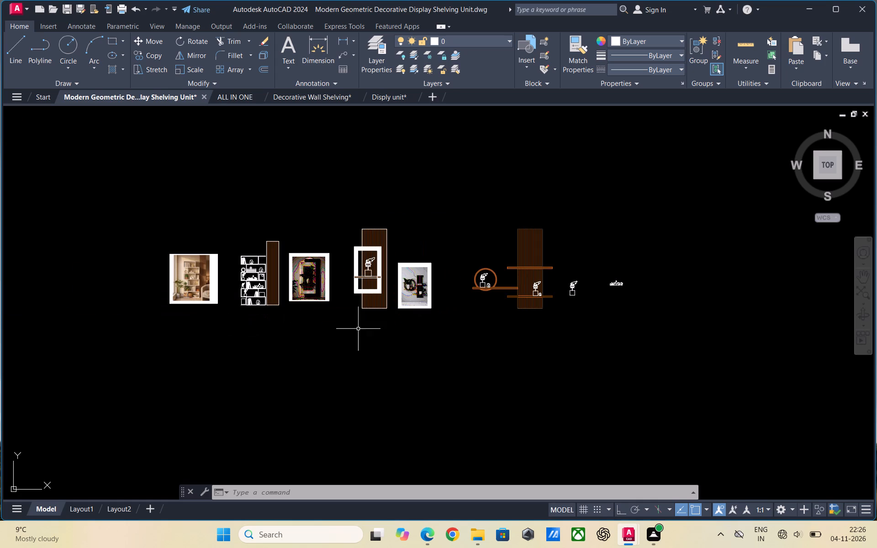
# Erase the spare potted plant and the loose row of jars standing beside the finished round-shelf unit.
pyautogui.scroll(2, 611, 323)
pyautogui.click(585, 304)
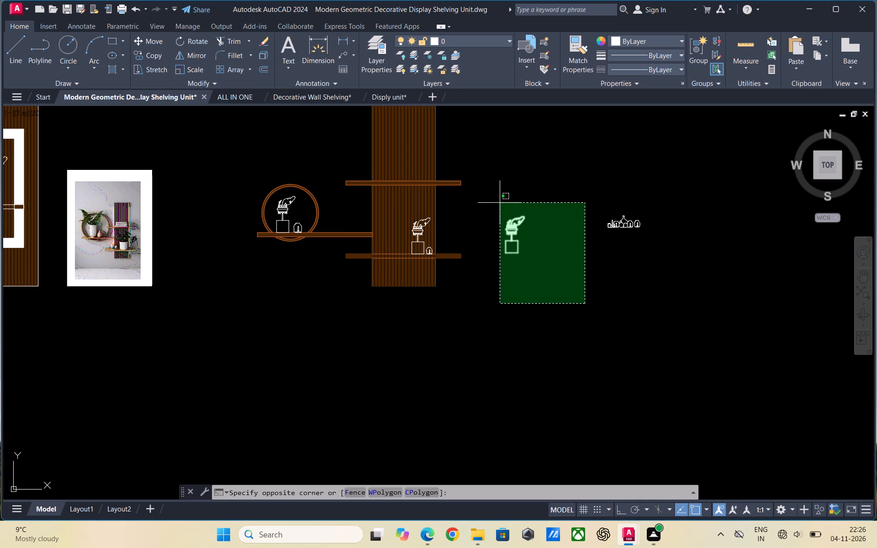
pyautogui.click(499, 202)
pyautogui.click(564, 185)
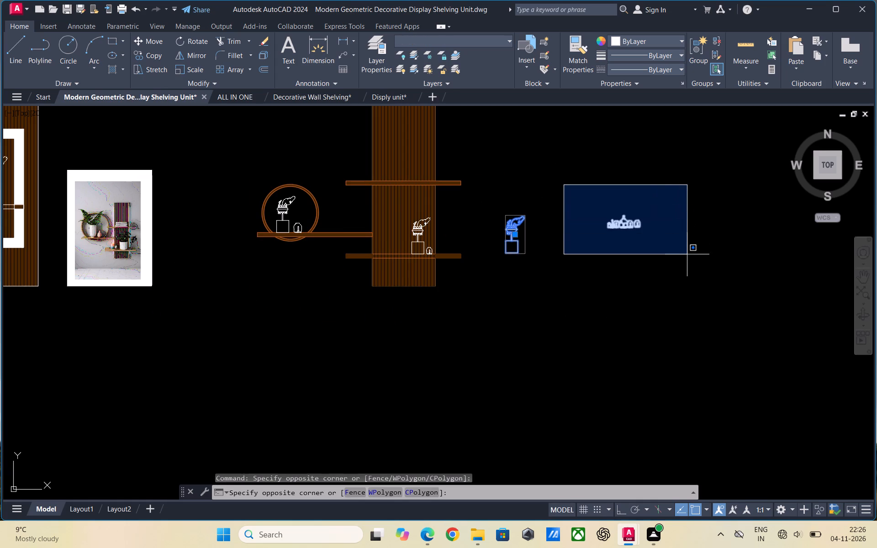
pyautogui.moveTo(684, 253); pyautogui.dragTo(680, 253)
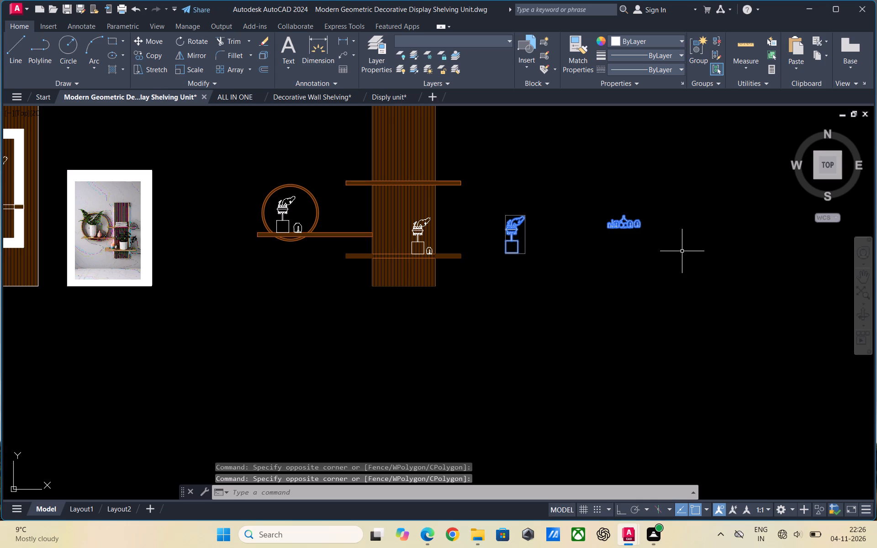
pyautogui.click(682, 251)
pyautogui.press('Delete')
pyautogui.scroll(1, 682, 251)
pyautogui.scroll(-2, 633, 223)
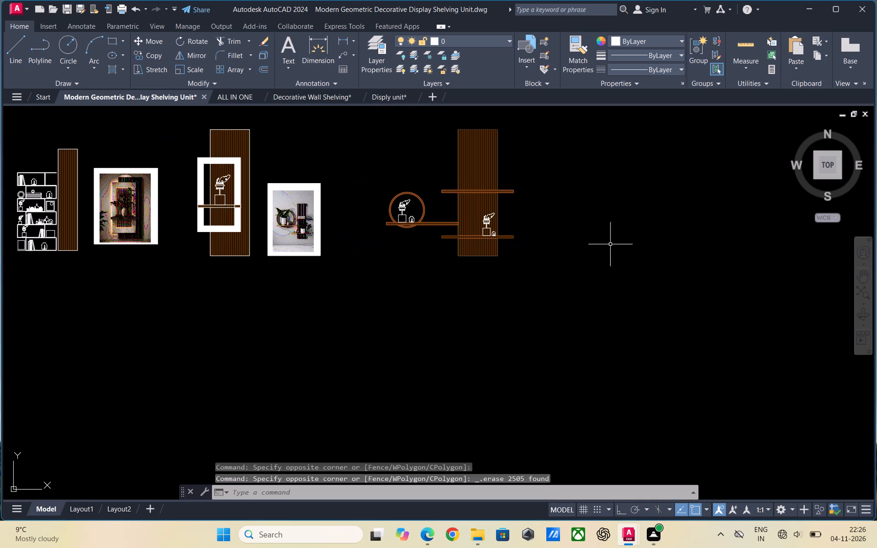
pyautogui.scroll(1, 575, 281)
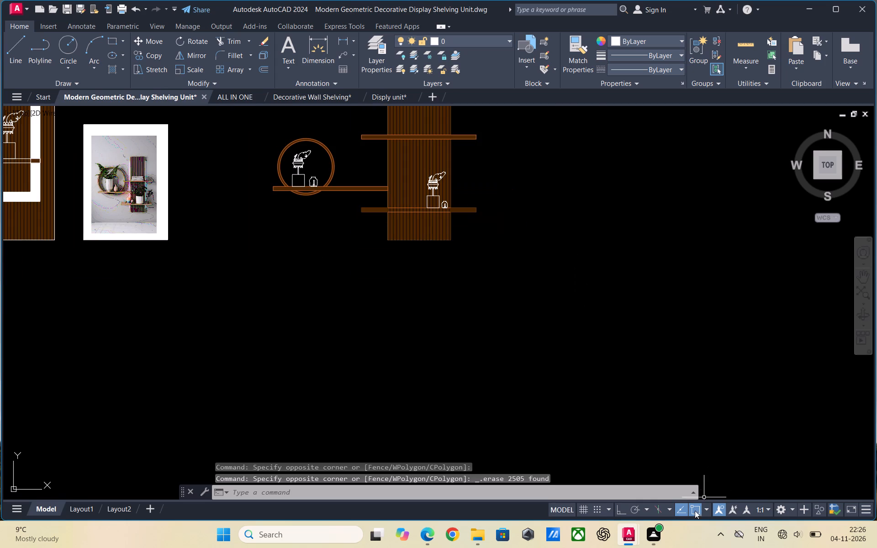
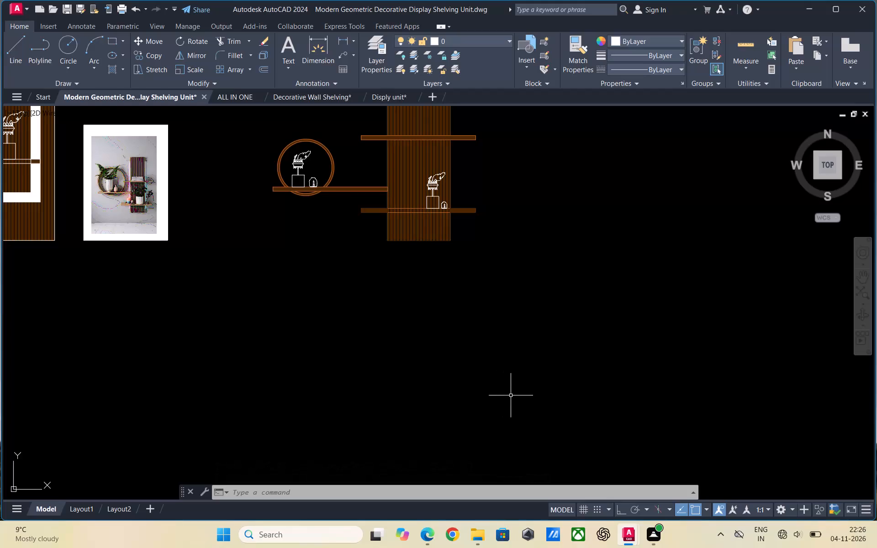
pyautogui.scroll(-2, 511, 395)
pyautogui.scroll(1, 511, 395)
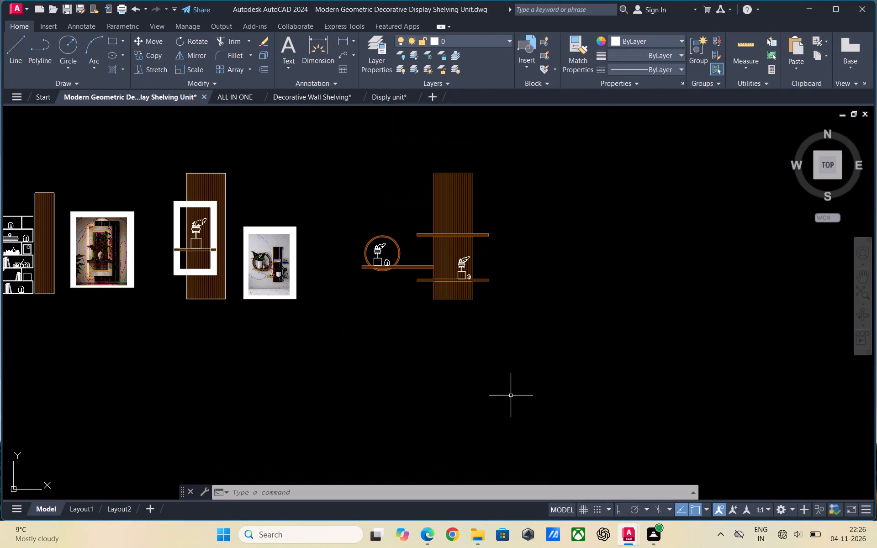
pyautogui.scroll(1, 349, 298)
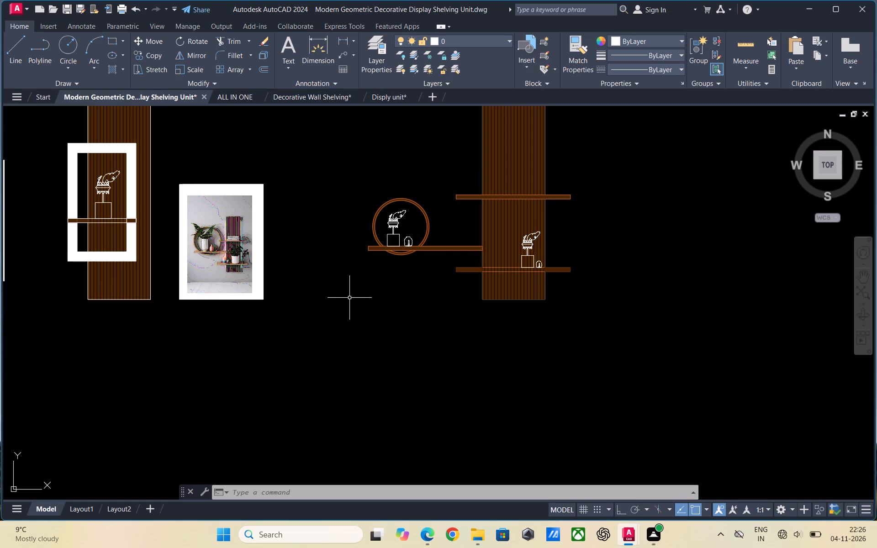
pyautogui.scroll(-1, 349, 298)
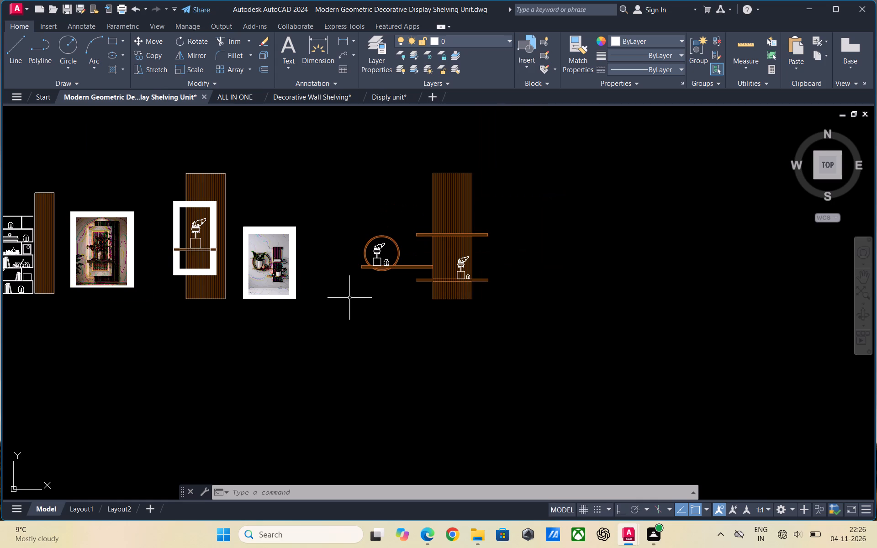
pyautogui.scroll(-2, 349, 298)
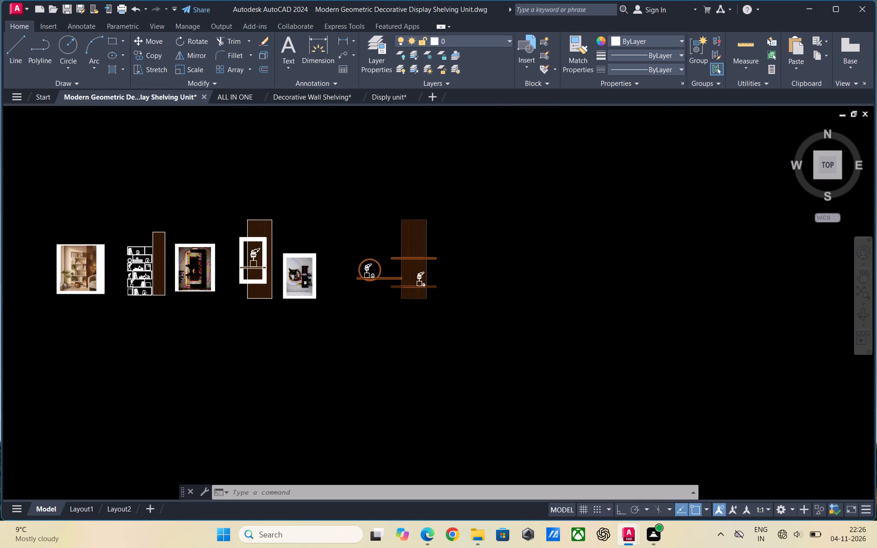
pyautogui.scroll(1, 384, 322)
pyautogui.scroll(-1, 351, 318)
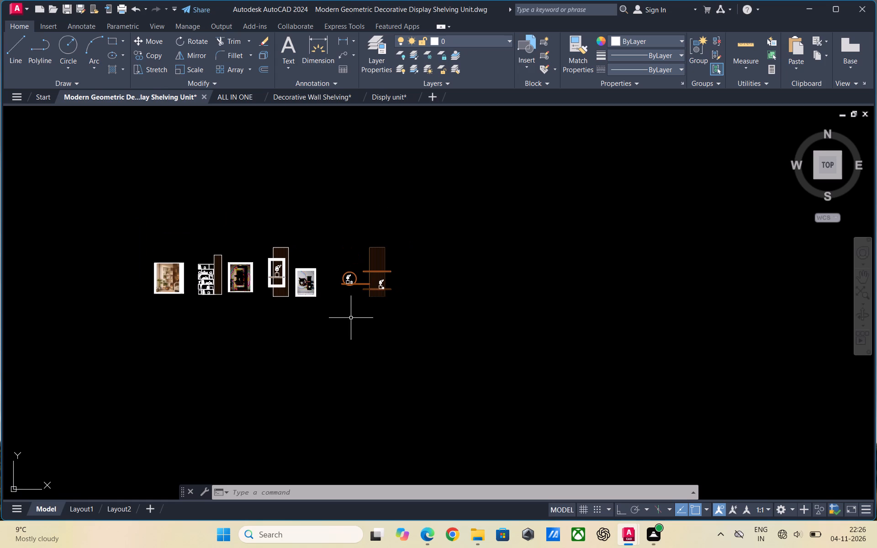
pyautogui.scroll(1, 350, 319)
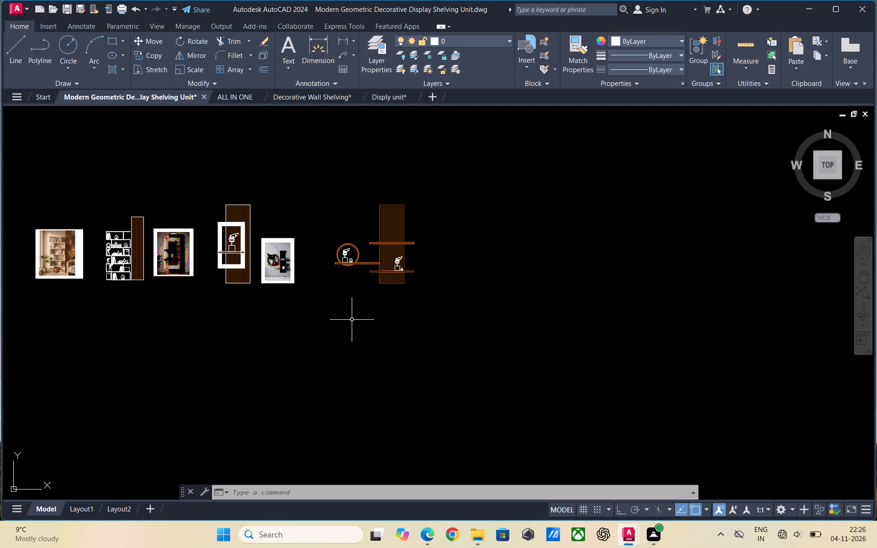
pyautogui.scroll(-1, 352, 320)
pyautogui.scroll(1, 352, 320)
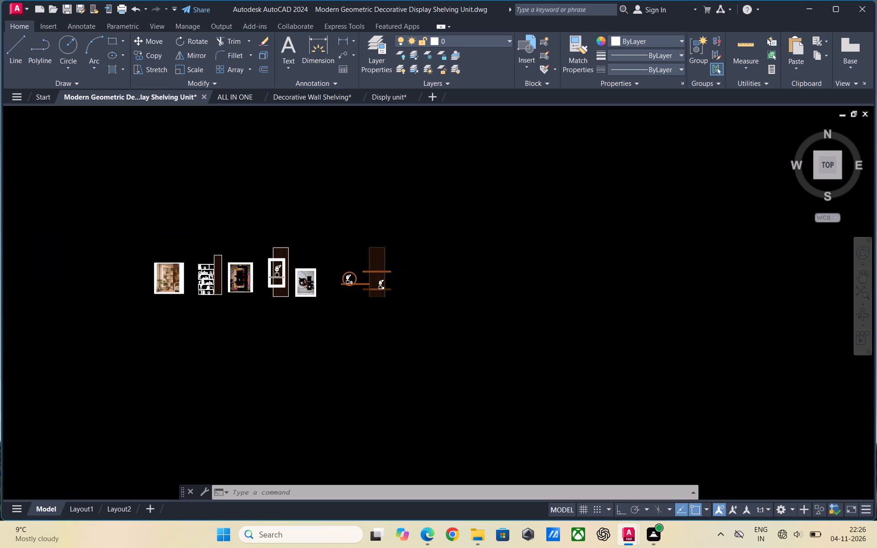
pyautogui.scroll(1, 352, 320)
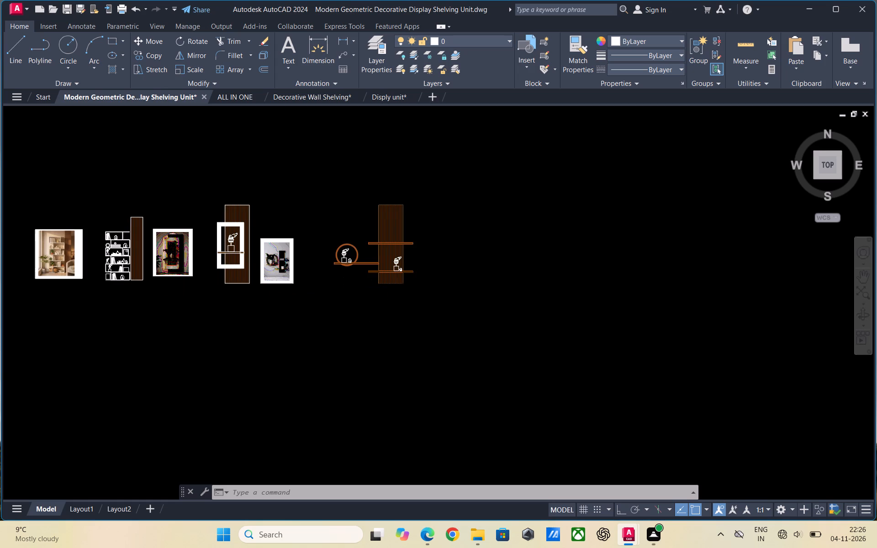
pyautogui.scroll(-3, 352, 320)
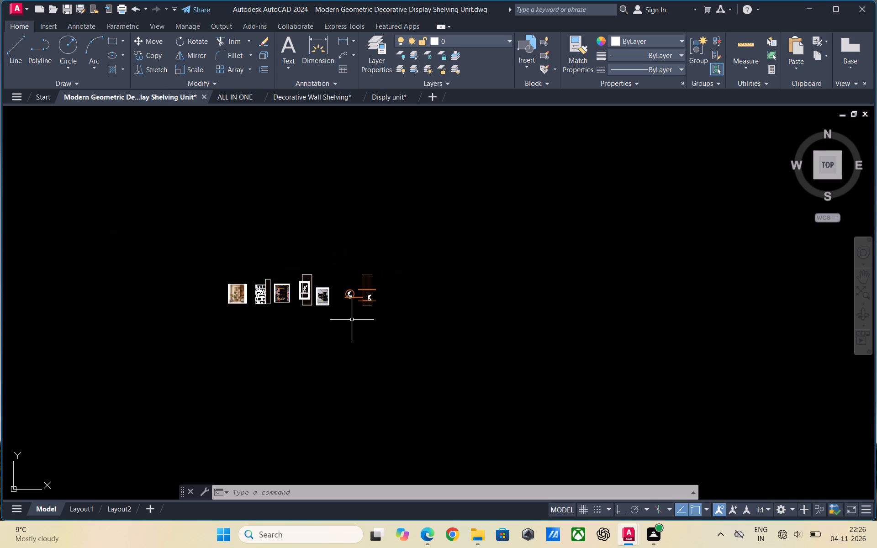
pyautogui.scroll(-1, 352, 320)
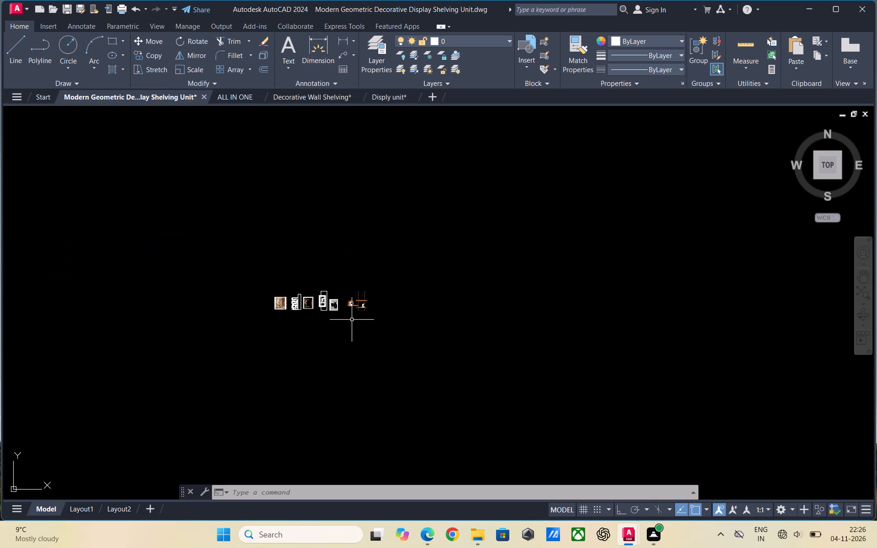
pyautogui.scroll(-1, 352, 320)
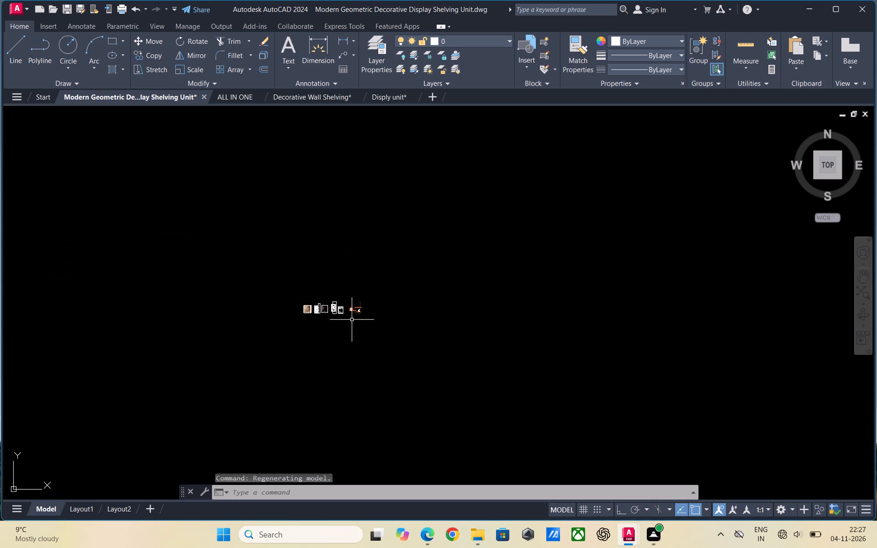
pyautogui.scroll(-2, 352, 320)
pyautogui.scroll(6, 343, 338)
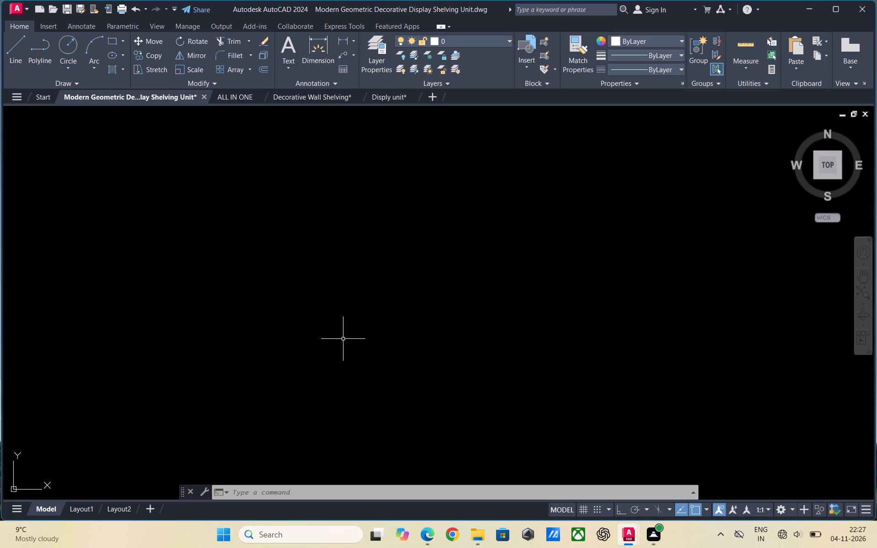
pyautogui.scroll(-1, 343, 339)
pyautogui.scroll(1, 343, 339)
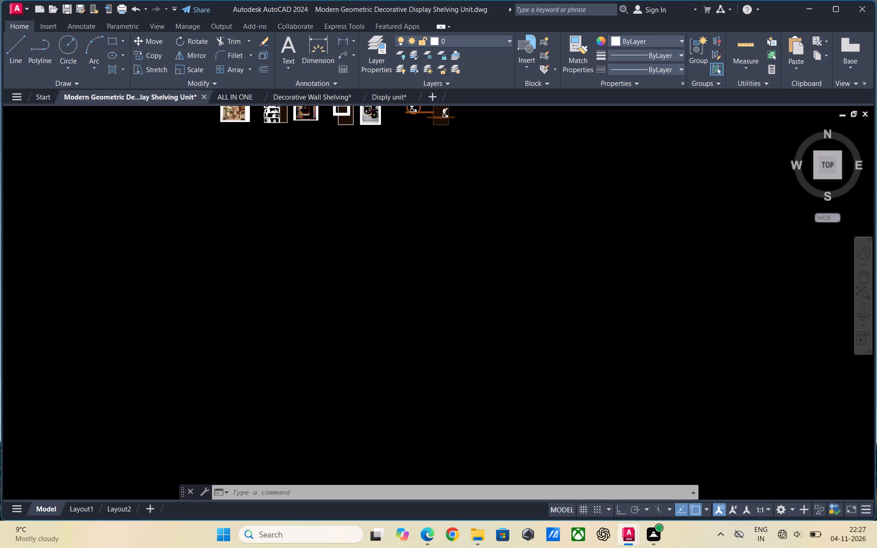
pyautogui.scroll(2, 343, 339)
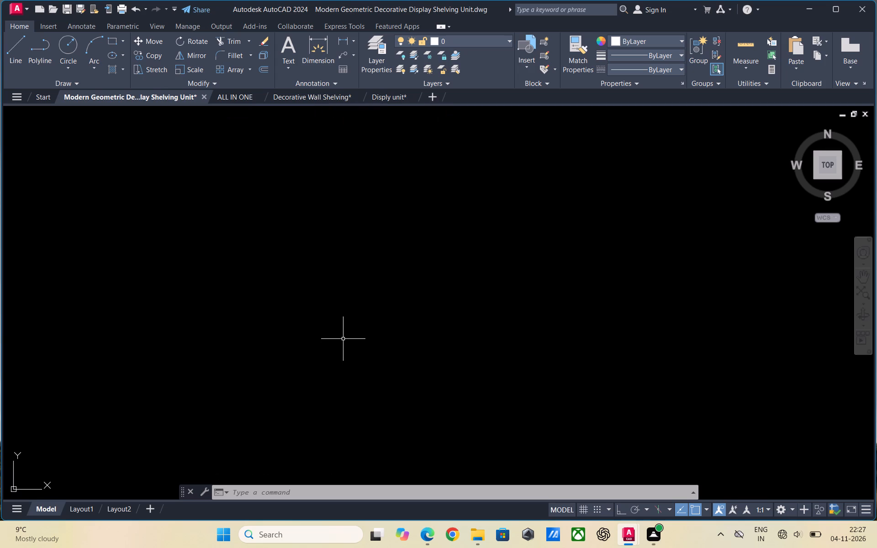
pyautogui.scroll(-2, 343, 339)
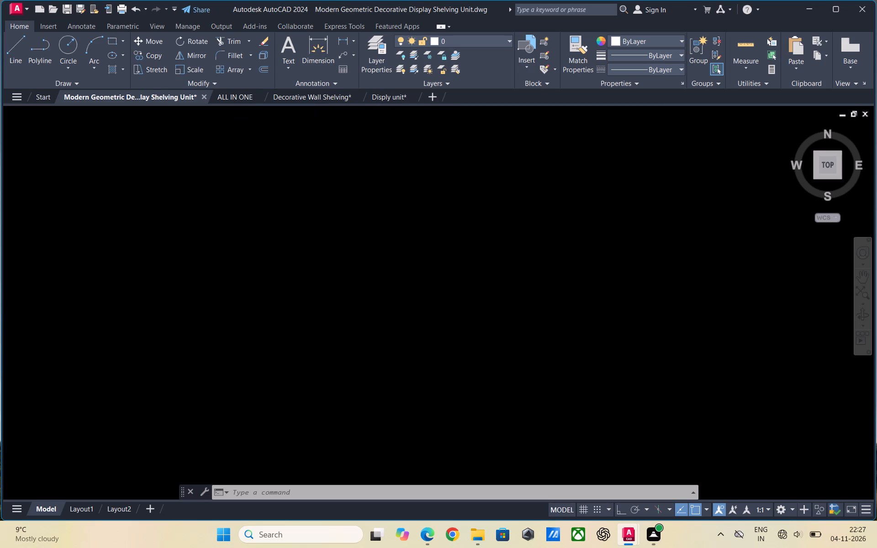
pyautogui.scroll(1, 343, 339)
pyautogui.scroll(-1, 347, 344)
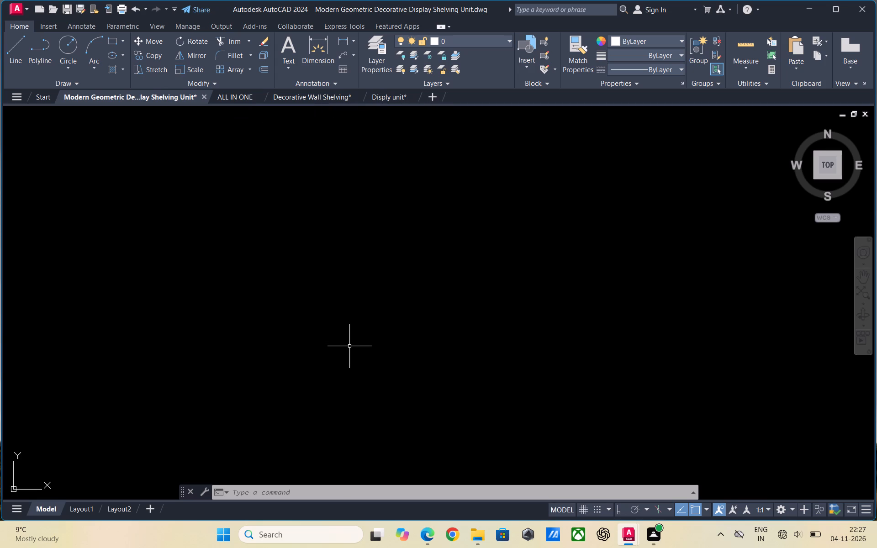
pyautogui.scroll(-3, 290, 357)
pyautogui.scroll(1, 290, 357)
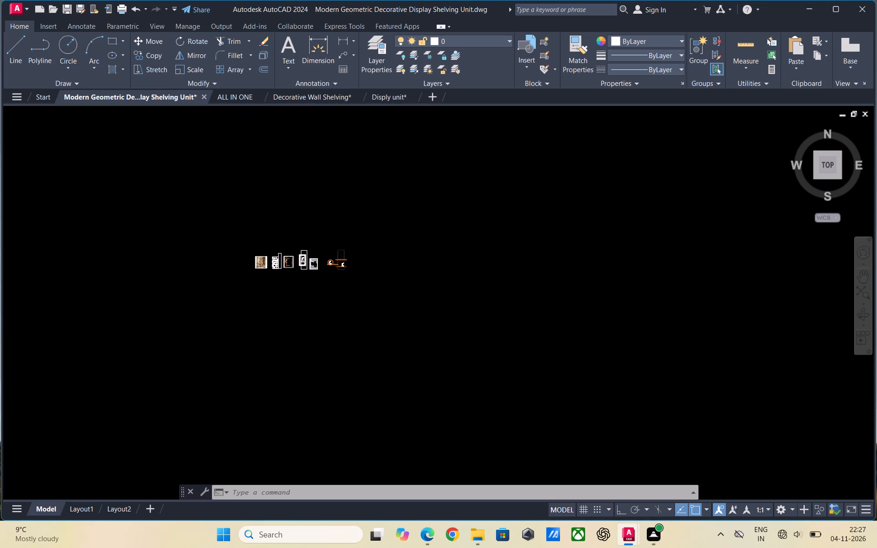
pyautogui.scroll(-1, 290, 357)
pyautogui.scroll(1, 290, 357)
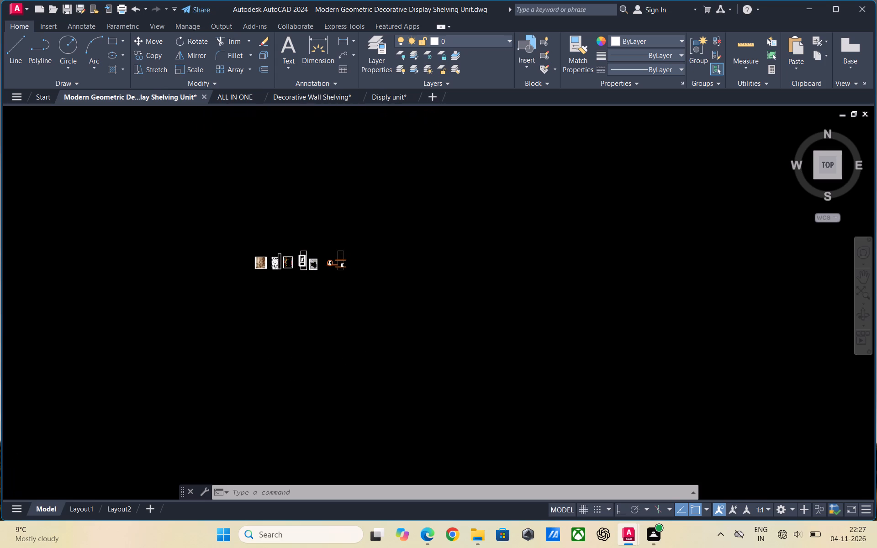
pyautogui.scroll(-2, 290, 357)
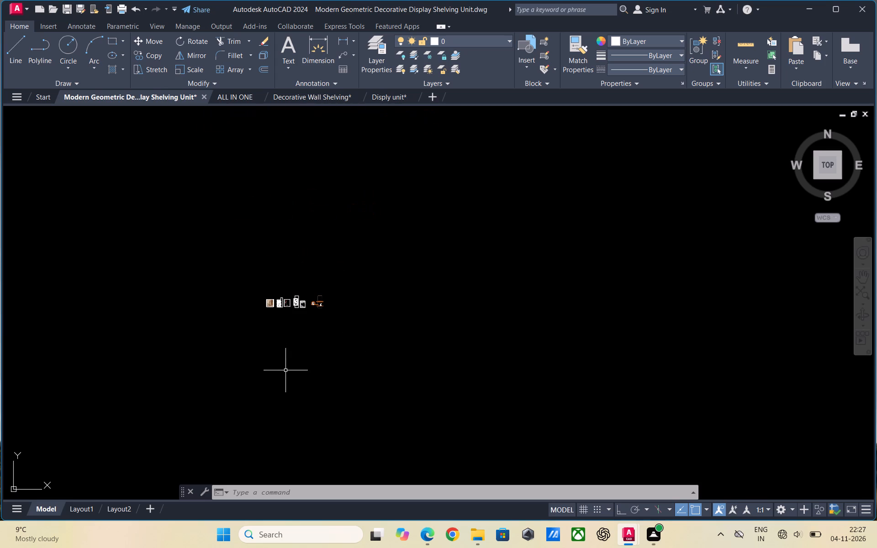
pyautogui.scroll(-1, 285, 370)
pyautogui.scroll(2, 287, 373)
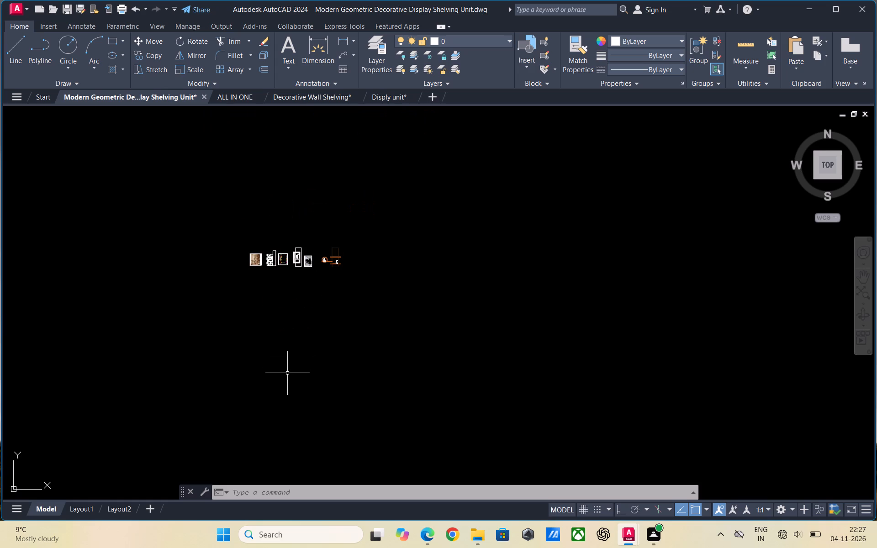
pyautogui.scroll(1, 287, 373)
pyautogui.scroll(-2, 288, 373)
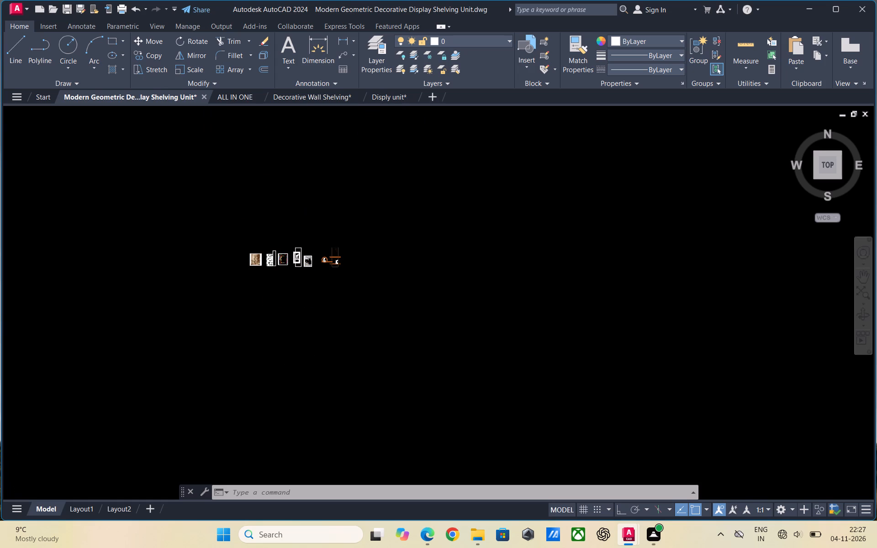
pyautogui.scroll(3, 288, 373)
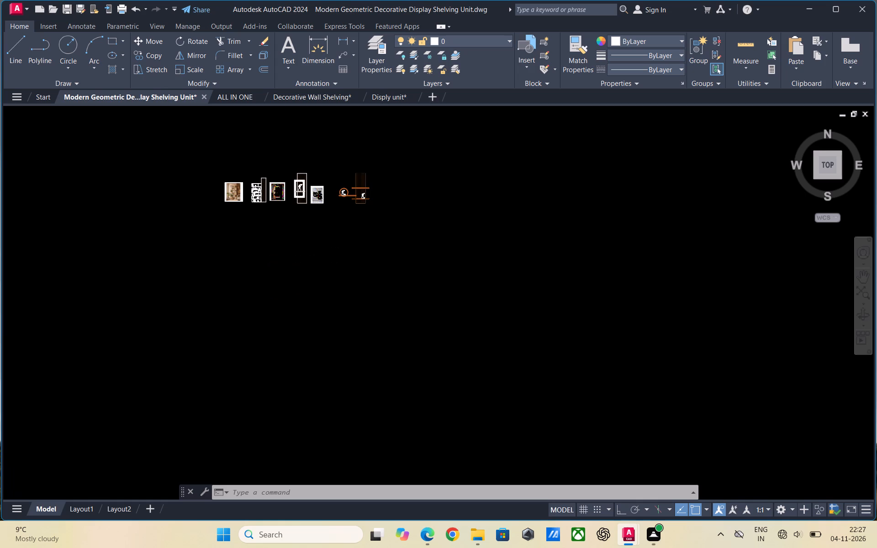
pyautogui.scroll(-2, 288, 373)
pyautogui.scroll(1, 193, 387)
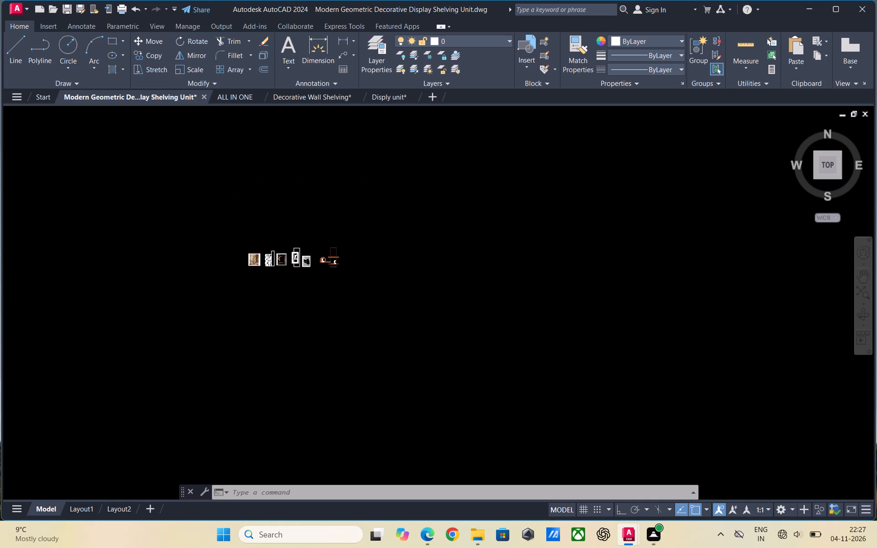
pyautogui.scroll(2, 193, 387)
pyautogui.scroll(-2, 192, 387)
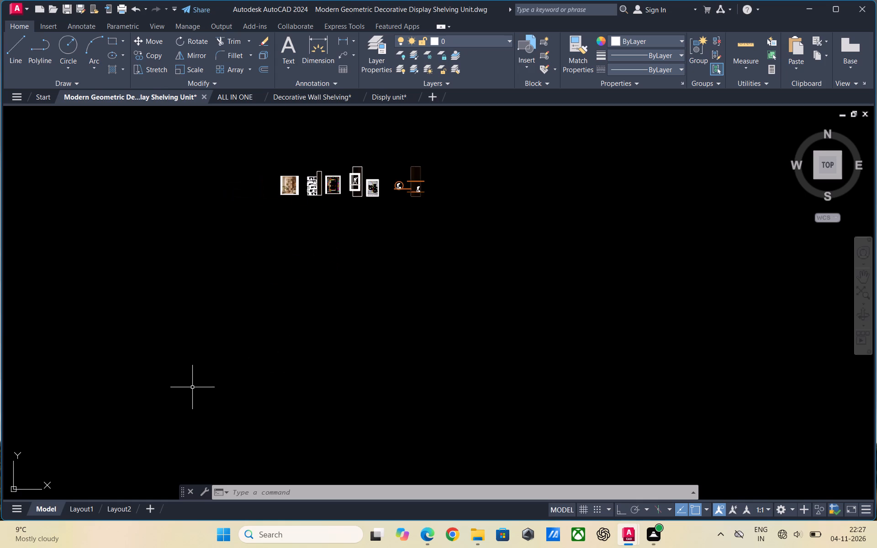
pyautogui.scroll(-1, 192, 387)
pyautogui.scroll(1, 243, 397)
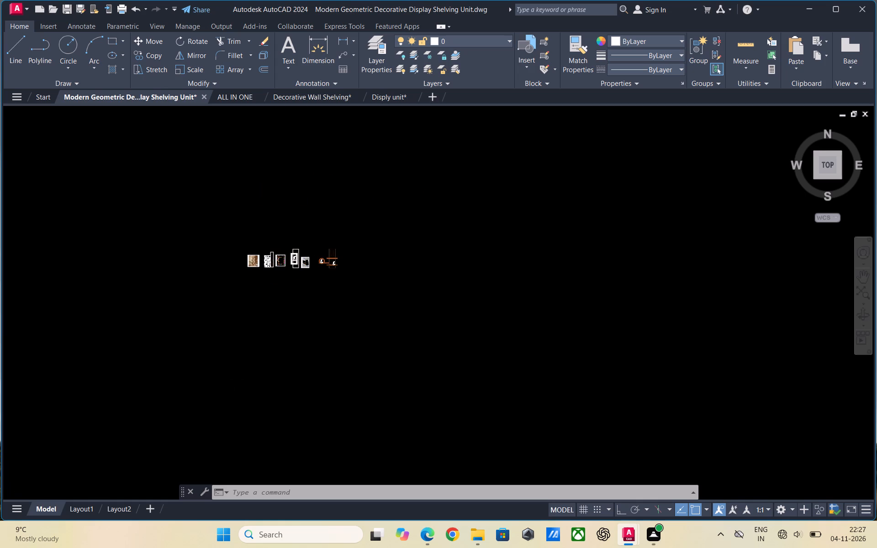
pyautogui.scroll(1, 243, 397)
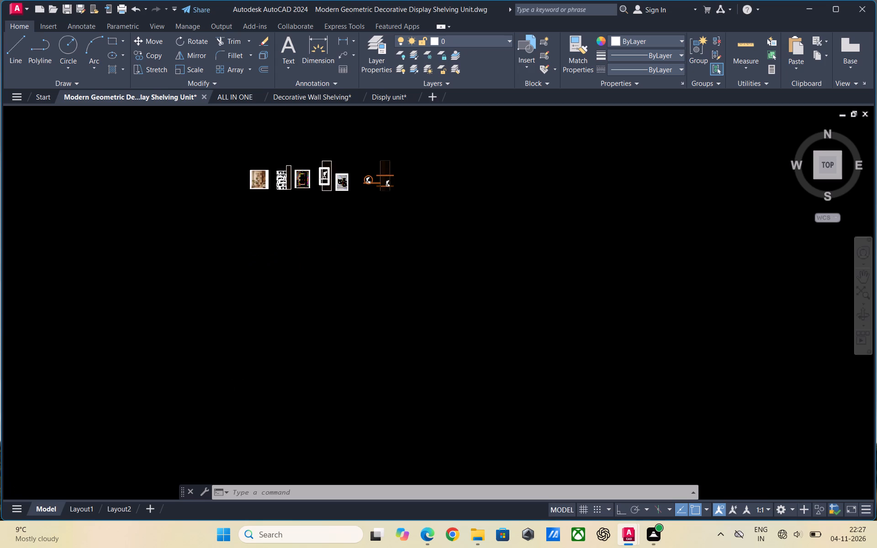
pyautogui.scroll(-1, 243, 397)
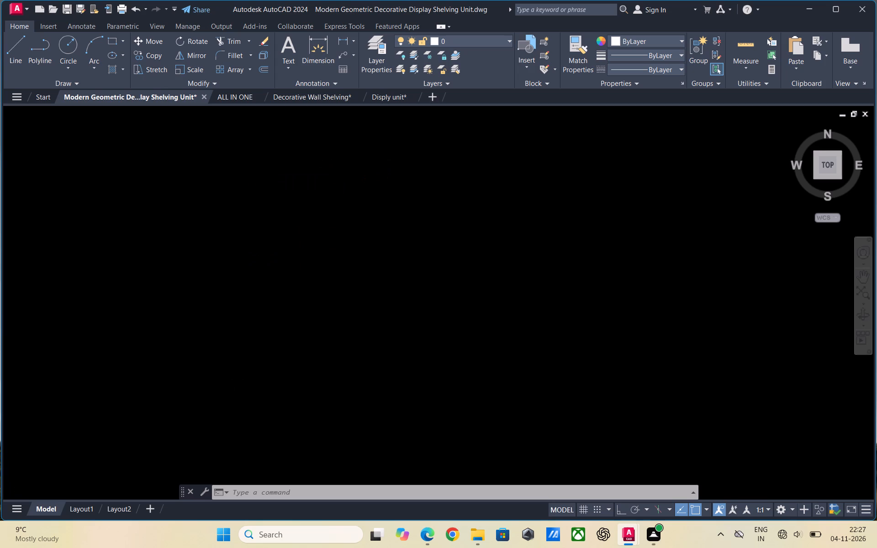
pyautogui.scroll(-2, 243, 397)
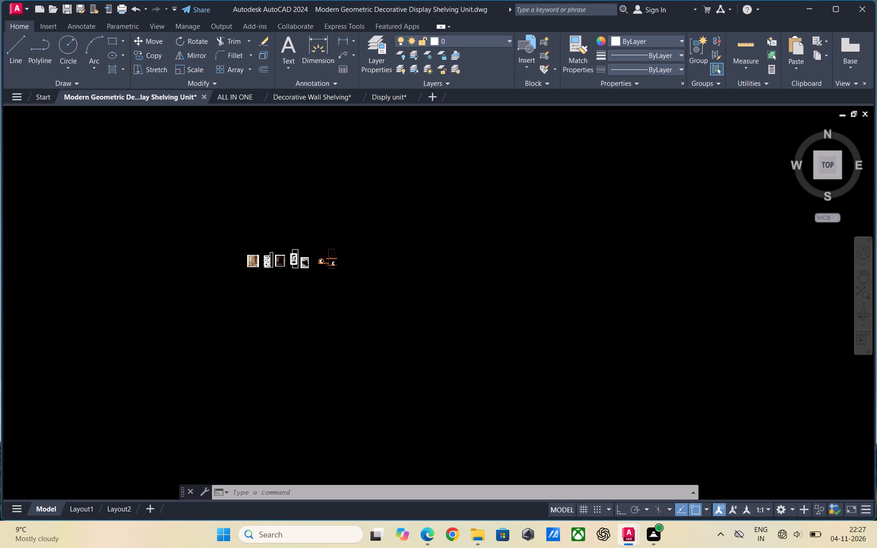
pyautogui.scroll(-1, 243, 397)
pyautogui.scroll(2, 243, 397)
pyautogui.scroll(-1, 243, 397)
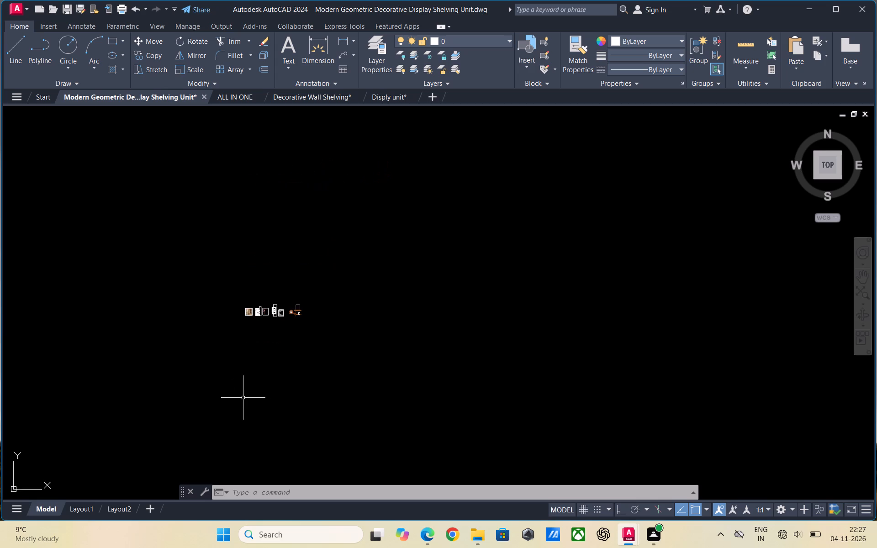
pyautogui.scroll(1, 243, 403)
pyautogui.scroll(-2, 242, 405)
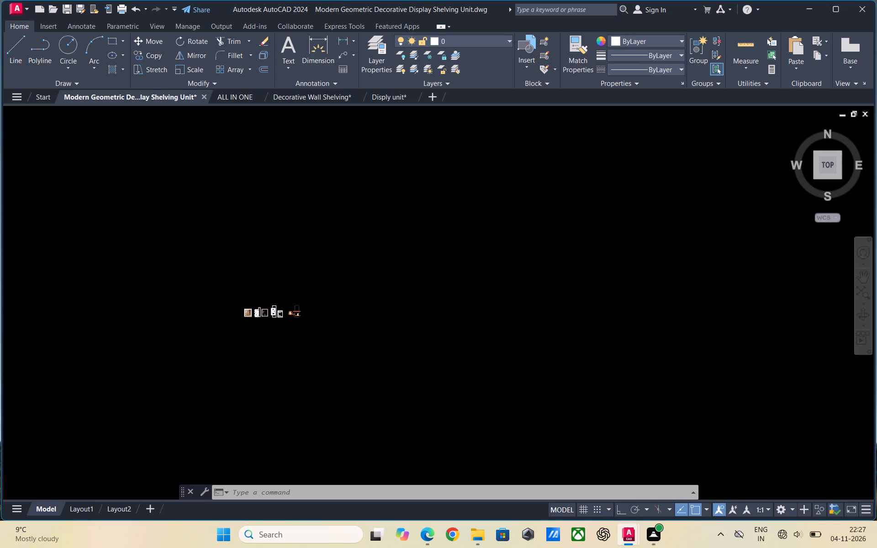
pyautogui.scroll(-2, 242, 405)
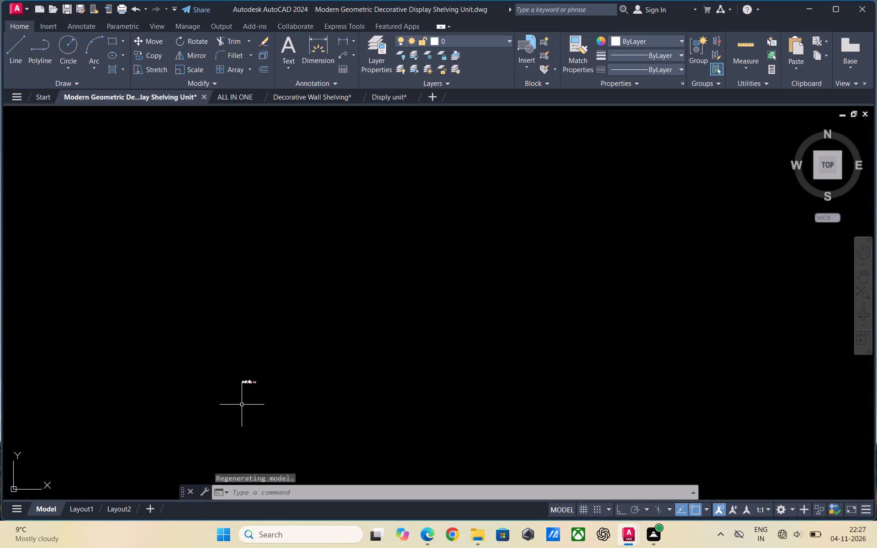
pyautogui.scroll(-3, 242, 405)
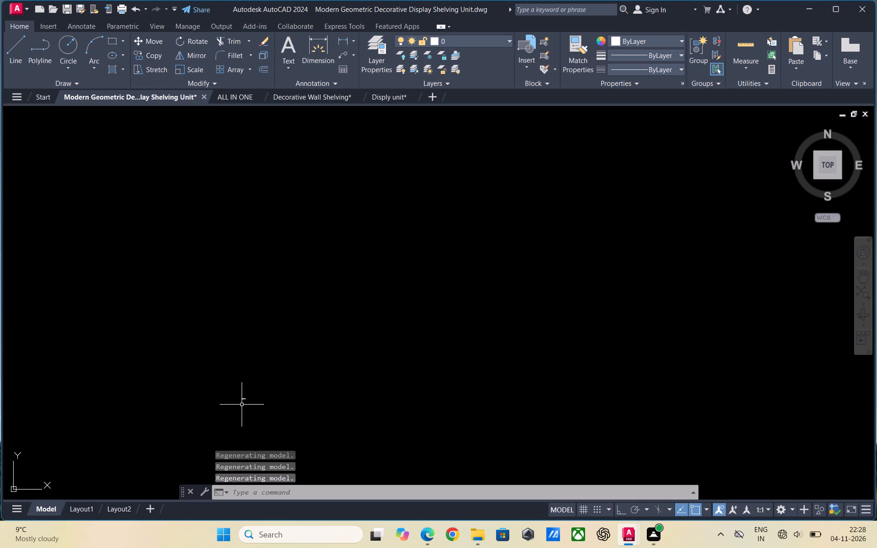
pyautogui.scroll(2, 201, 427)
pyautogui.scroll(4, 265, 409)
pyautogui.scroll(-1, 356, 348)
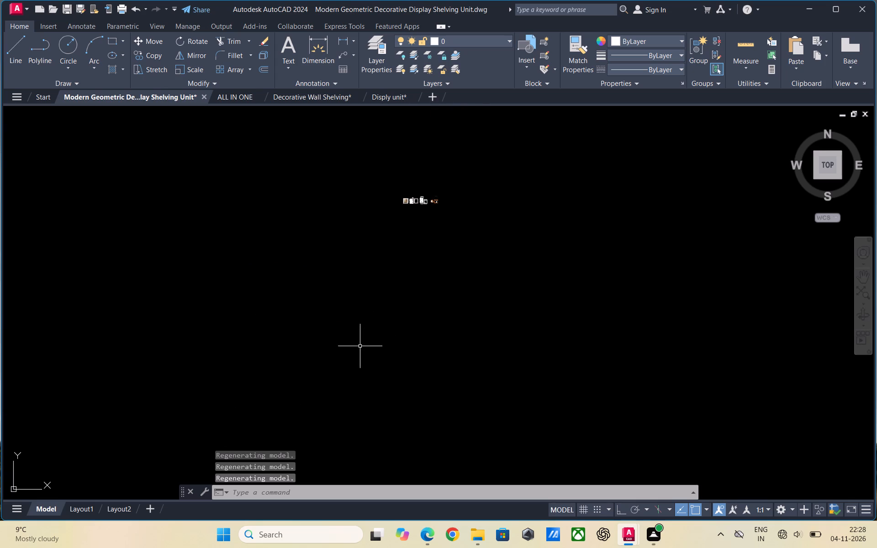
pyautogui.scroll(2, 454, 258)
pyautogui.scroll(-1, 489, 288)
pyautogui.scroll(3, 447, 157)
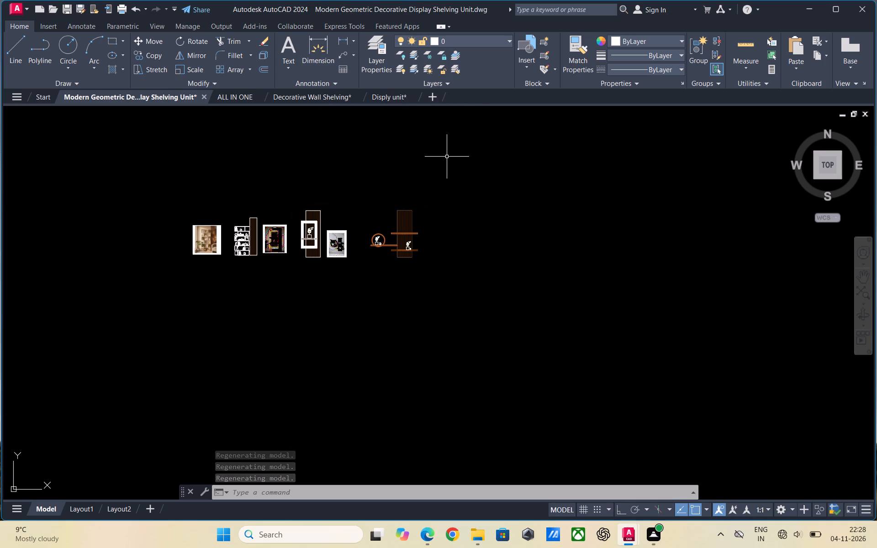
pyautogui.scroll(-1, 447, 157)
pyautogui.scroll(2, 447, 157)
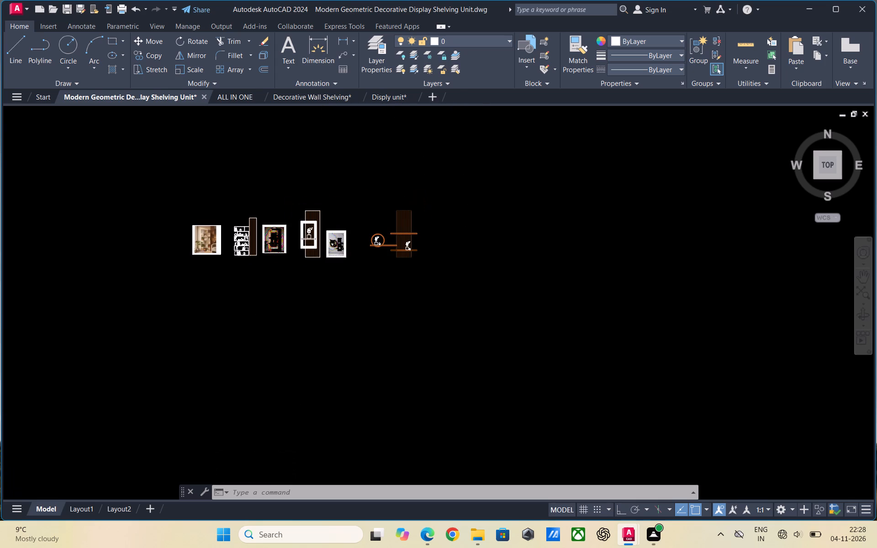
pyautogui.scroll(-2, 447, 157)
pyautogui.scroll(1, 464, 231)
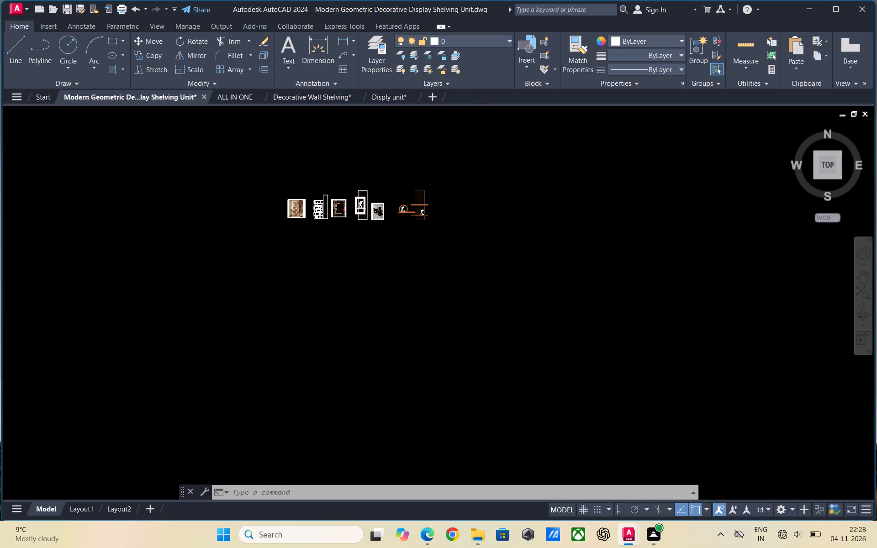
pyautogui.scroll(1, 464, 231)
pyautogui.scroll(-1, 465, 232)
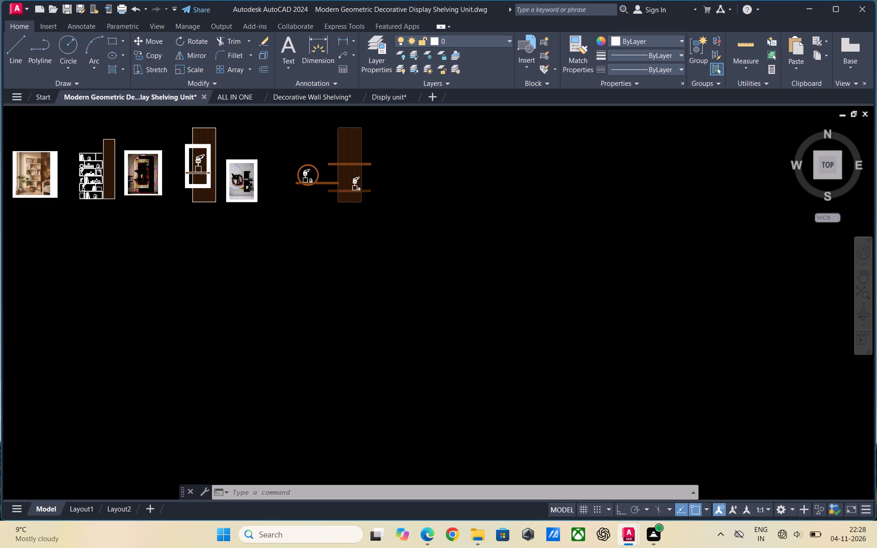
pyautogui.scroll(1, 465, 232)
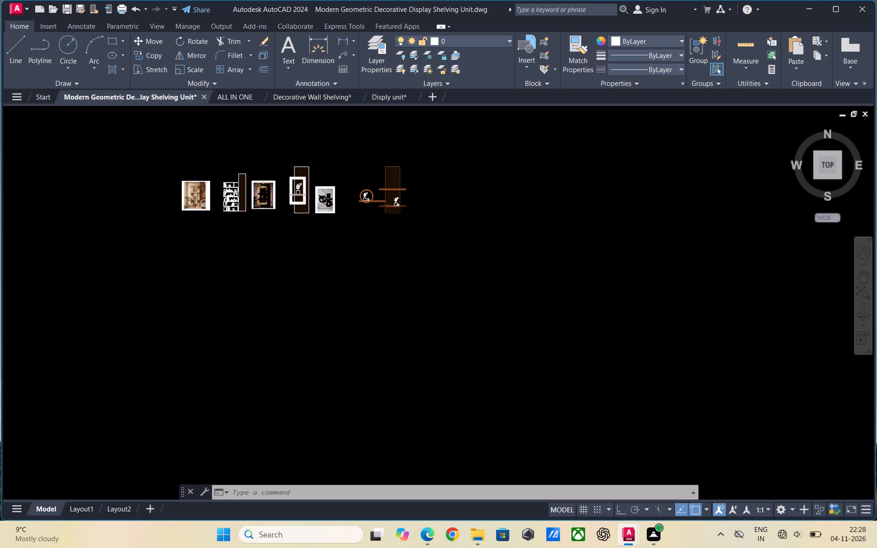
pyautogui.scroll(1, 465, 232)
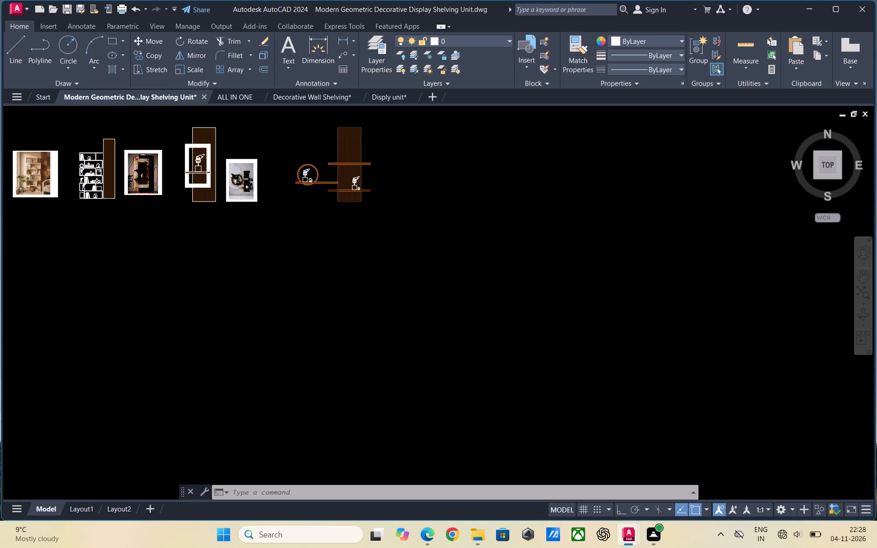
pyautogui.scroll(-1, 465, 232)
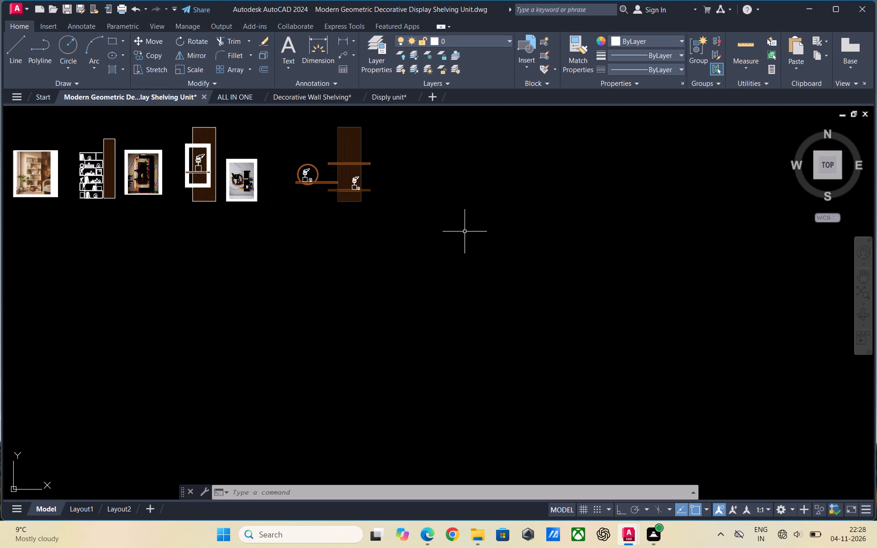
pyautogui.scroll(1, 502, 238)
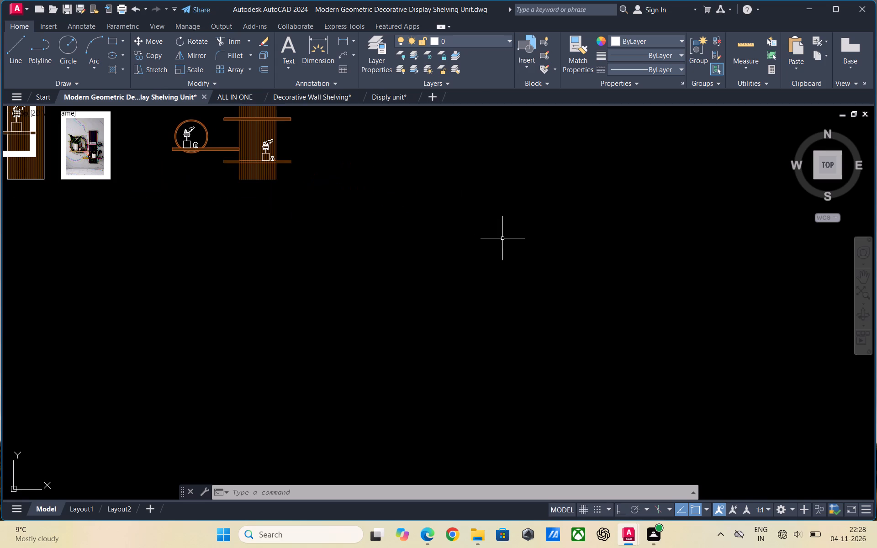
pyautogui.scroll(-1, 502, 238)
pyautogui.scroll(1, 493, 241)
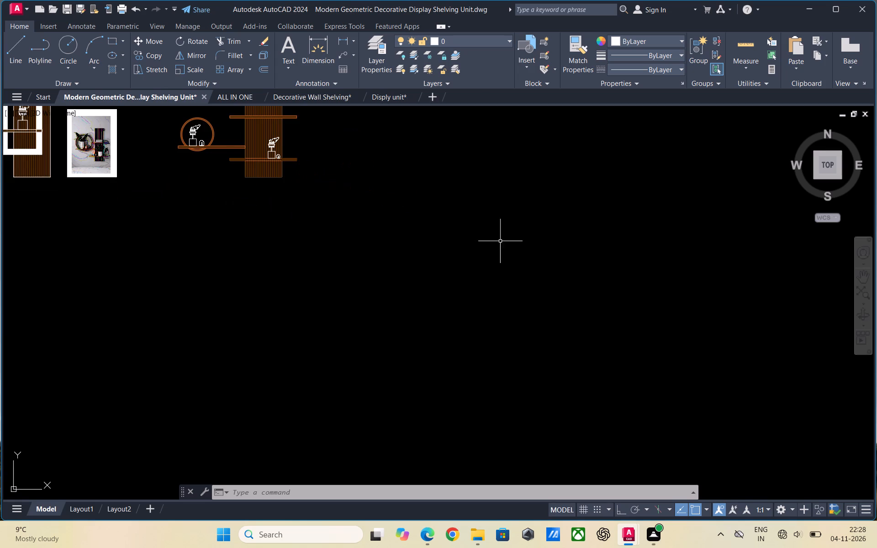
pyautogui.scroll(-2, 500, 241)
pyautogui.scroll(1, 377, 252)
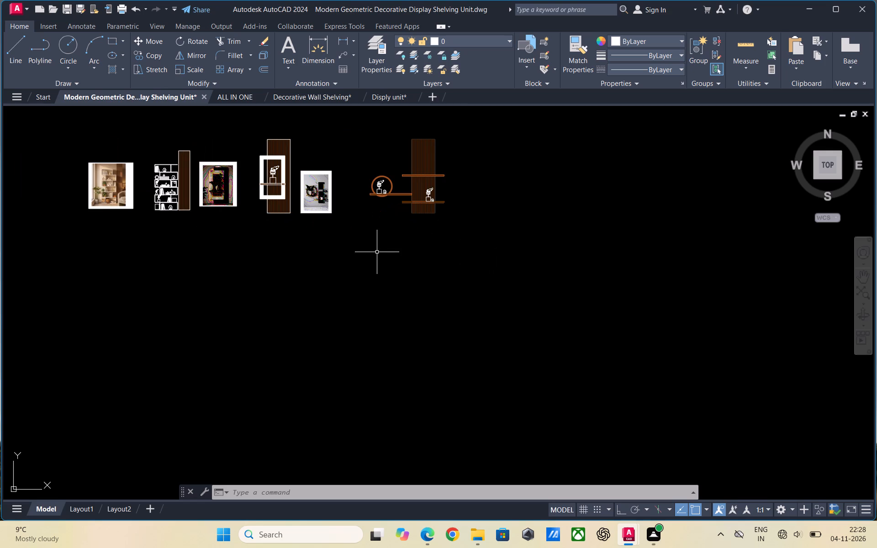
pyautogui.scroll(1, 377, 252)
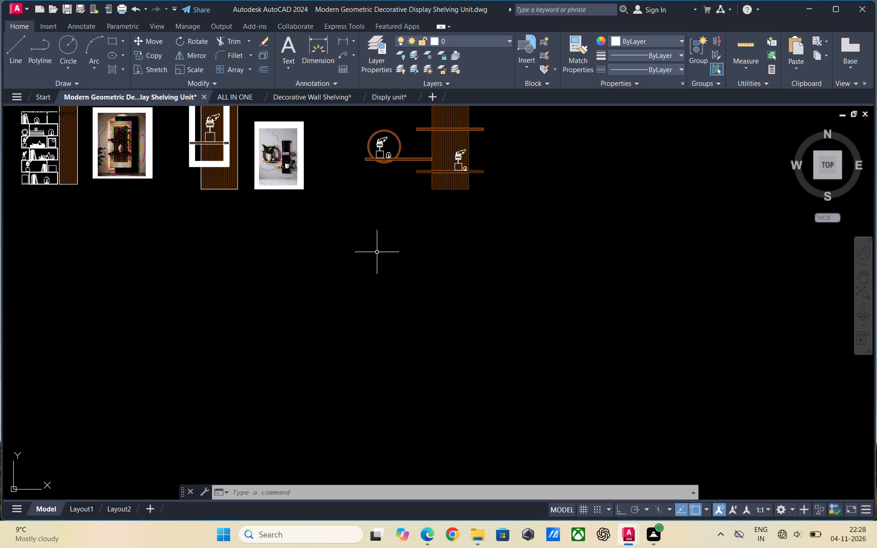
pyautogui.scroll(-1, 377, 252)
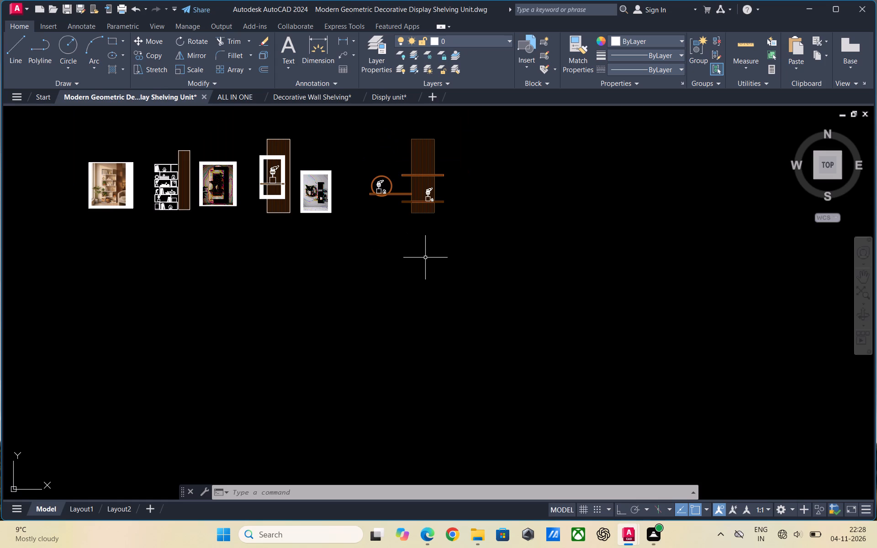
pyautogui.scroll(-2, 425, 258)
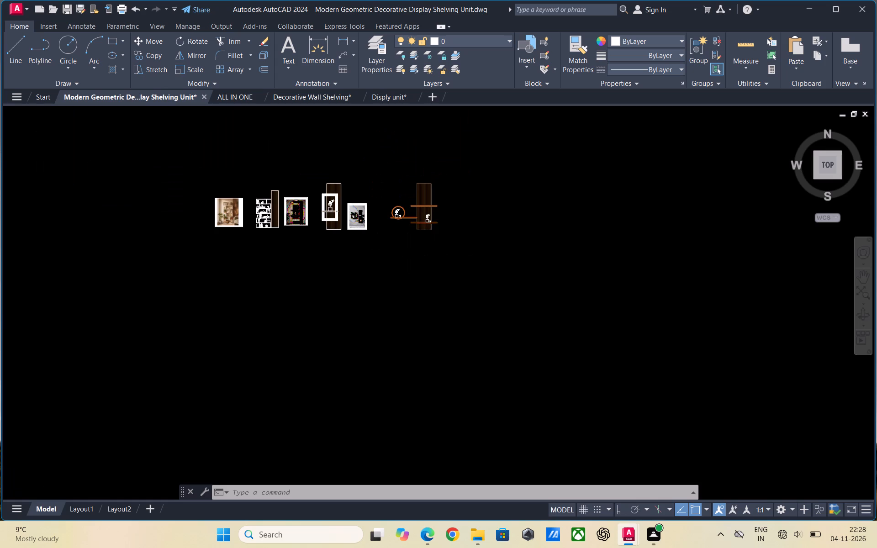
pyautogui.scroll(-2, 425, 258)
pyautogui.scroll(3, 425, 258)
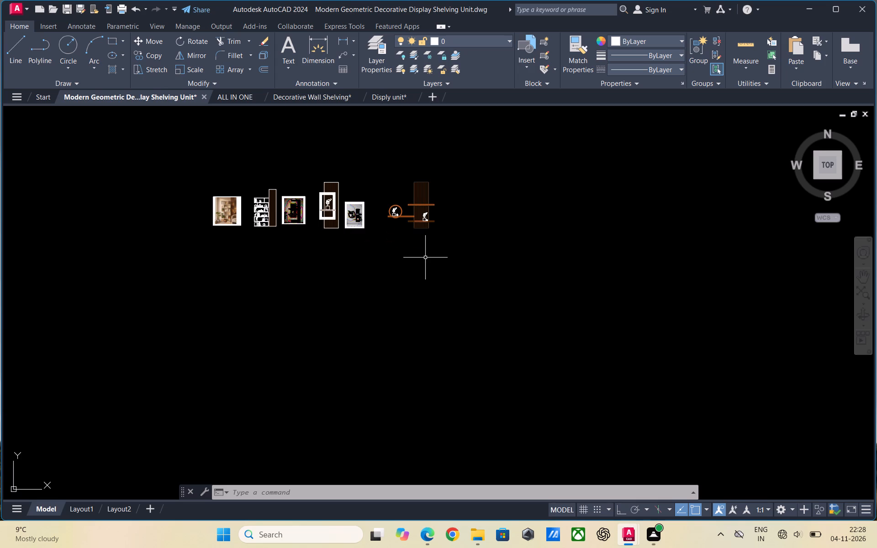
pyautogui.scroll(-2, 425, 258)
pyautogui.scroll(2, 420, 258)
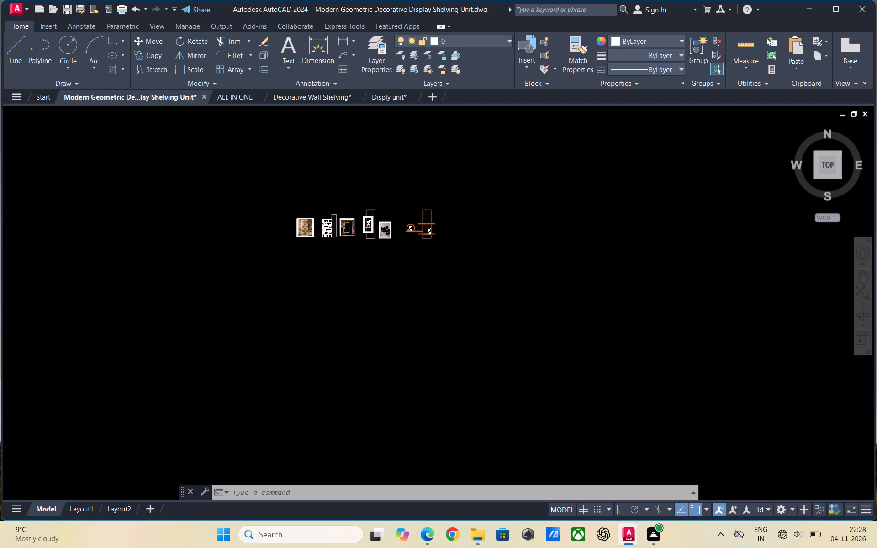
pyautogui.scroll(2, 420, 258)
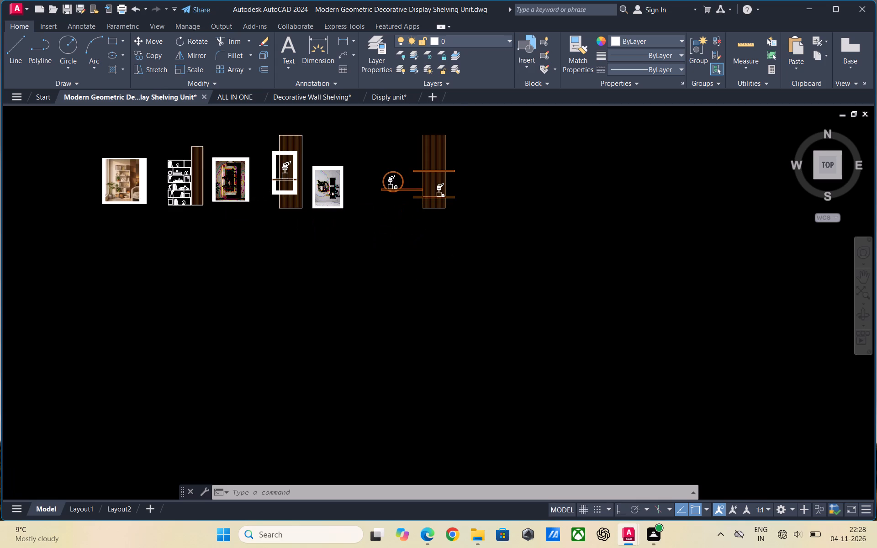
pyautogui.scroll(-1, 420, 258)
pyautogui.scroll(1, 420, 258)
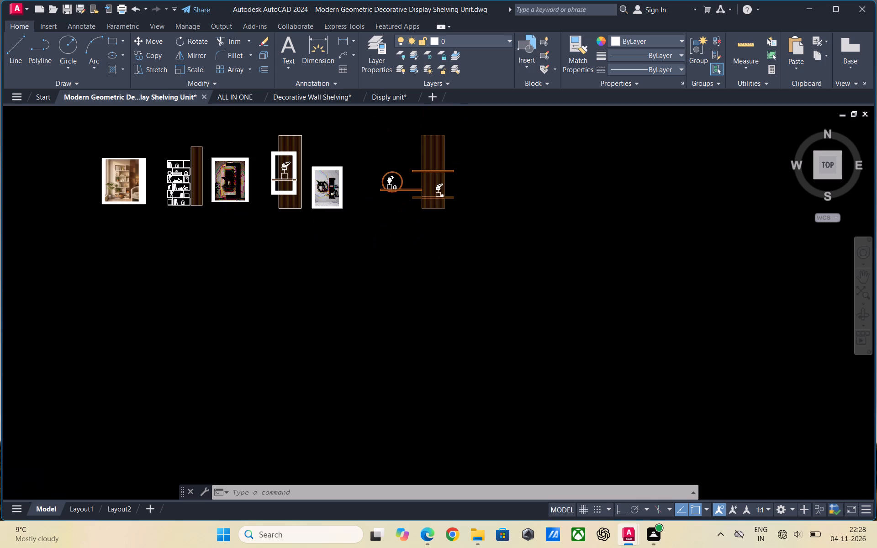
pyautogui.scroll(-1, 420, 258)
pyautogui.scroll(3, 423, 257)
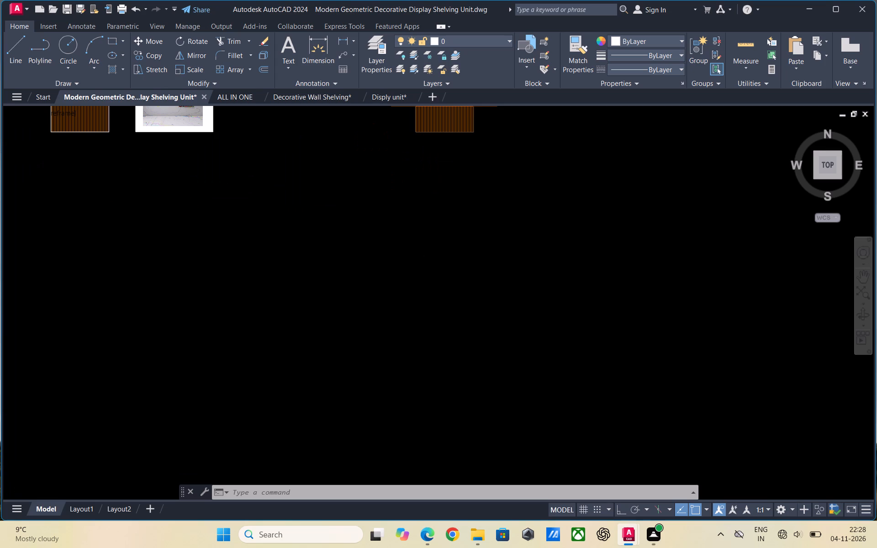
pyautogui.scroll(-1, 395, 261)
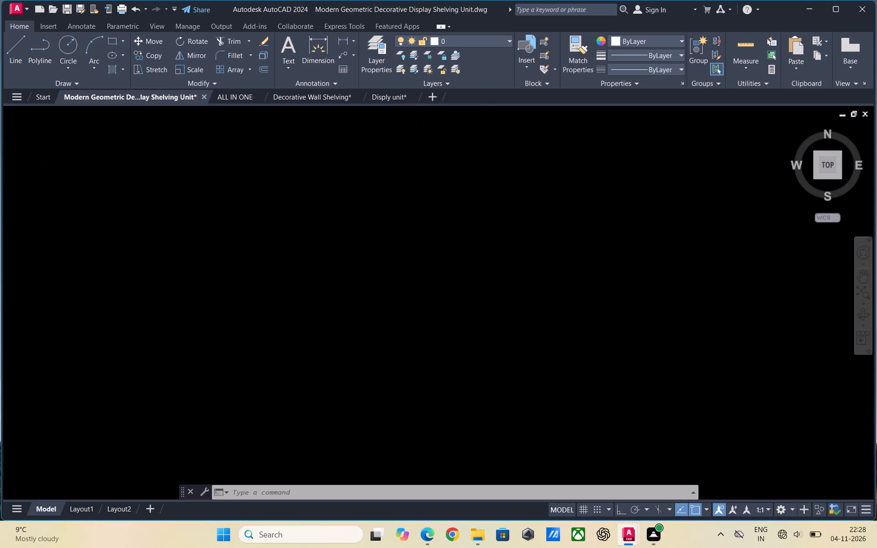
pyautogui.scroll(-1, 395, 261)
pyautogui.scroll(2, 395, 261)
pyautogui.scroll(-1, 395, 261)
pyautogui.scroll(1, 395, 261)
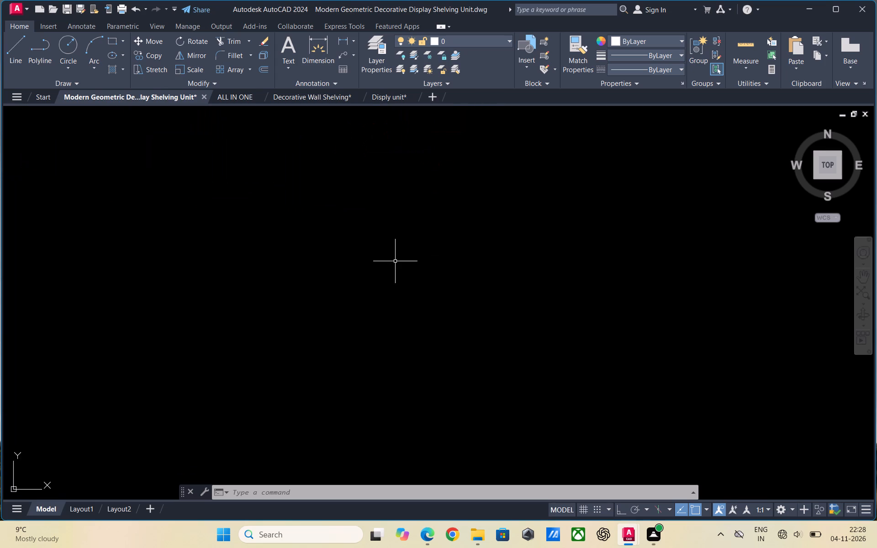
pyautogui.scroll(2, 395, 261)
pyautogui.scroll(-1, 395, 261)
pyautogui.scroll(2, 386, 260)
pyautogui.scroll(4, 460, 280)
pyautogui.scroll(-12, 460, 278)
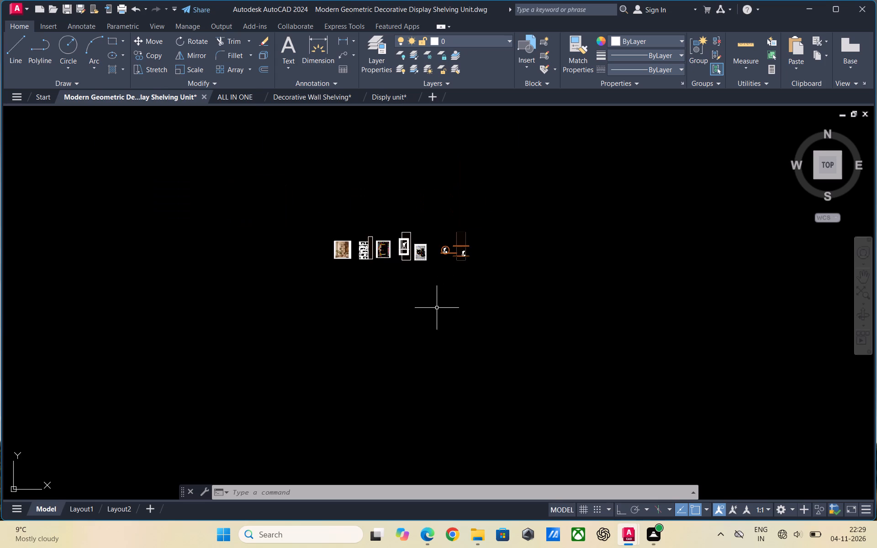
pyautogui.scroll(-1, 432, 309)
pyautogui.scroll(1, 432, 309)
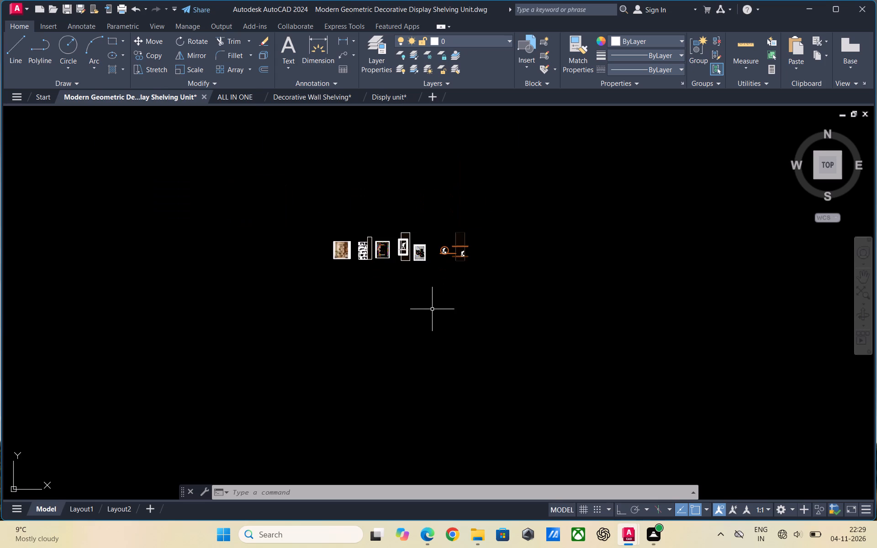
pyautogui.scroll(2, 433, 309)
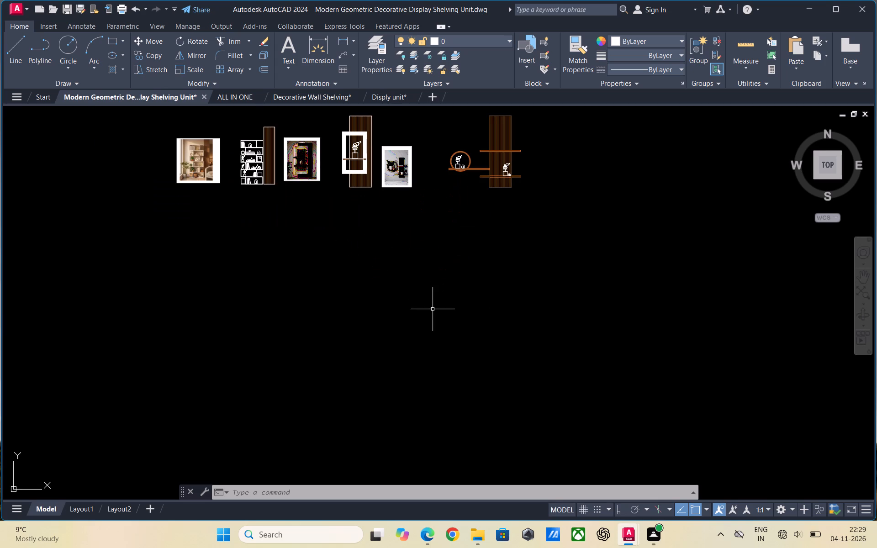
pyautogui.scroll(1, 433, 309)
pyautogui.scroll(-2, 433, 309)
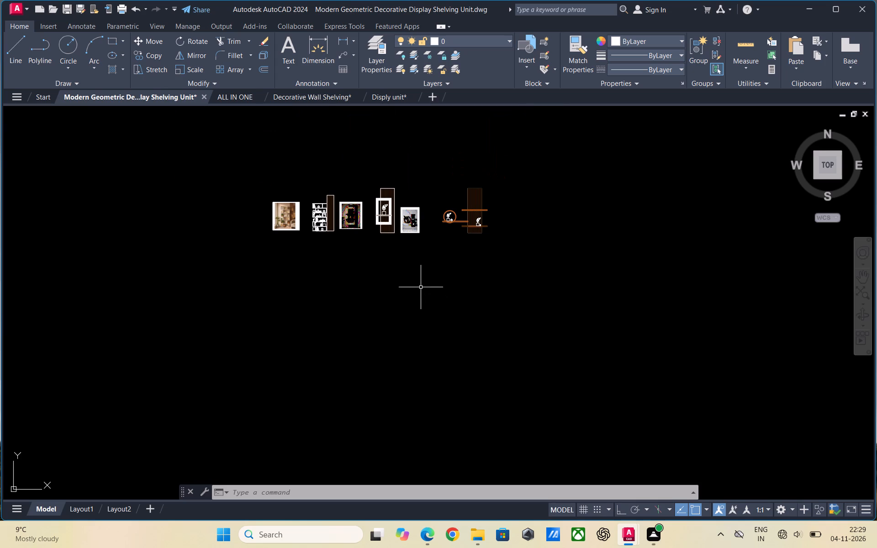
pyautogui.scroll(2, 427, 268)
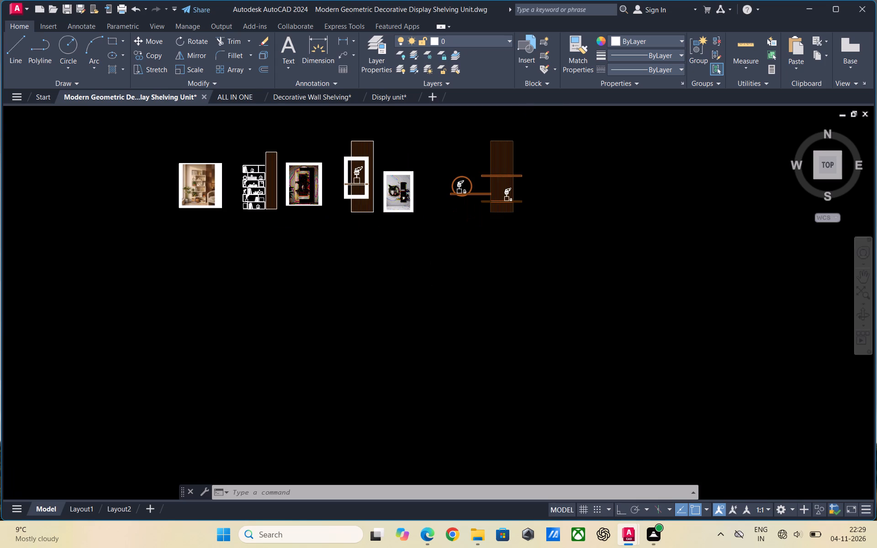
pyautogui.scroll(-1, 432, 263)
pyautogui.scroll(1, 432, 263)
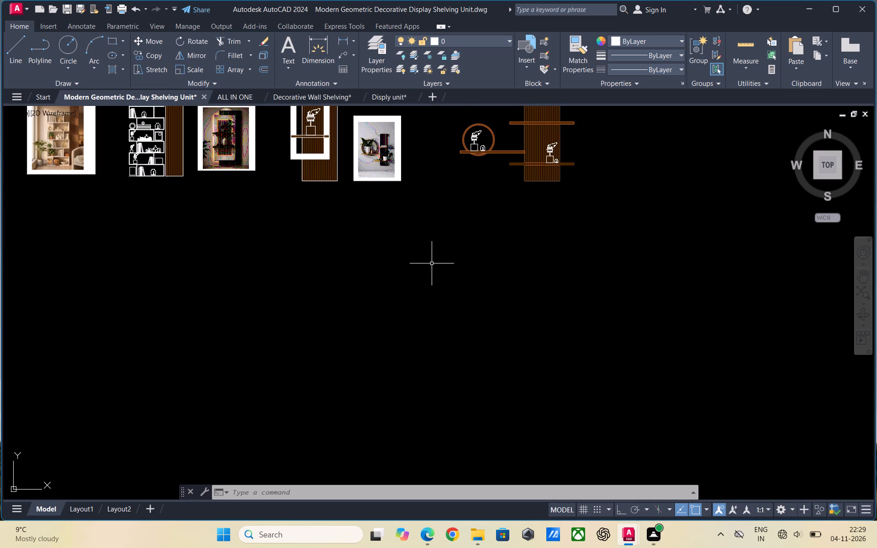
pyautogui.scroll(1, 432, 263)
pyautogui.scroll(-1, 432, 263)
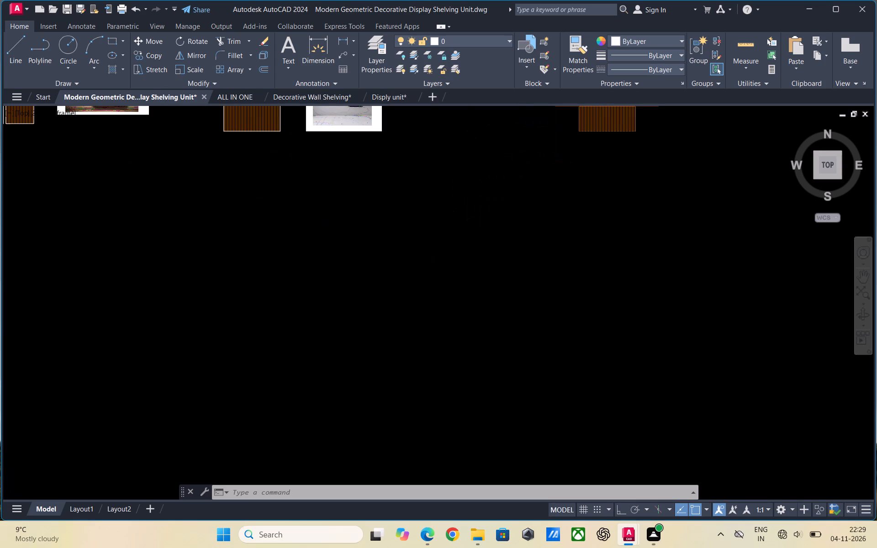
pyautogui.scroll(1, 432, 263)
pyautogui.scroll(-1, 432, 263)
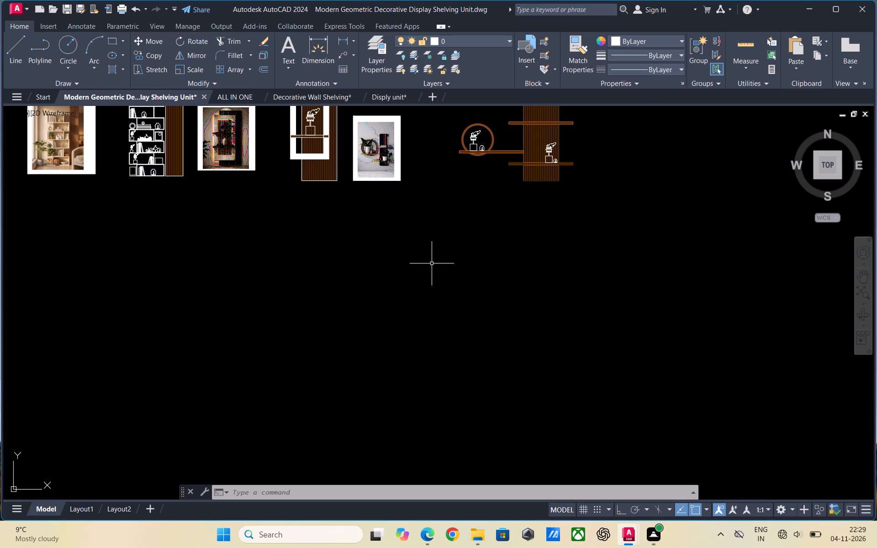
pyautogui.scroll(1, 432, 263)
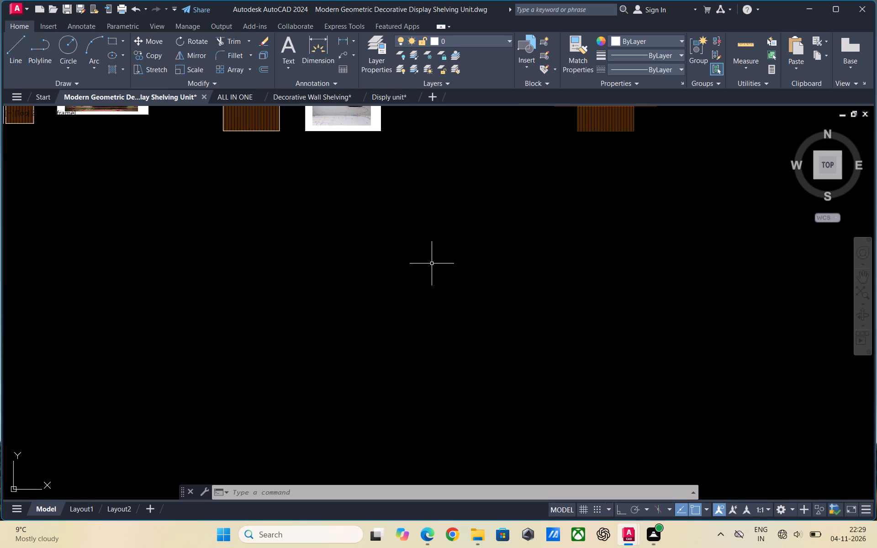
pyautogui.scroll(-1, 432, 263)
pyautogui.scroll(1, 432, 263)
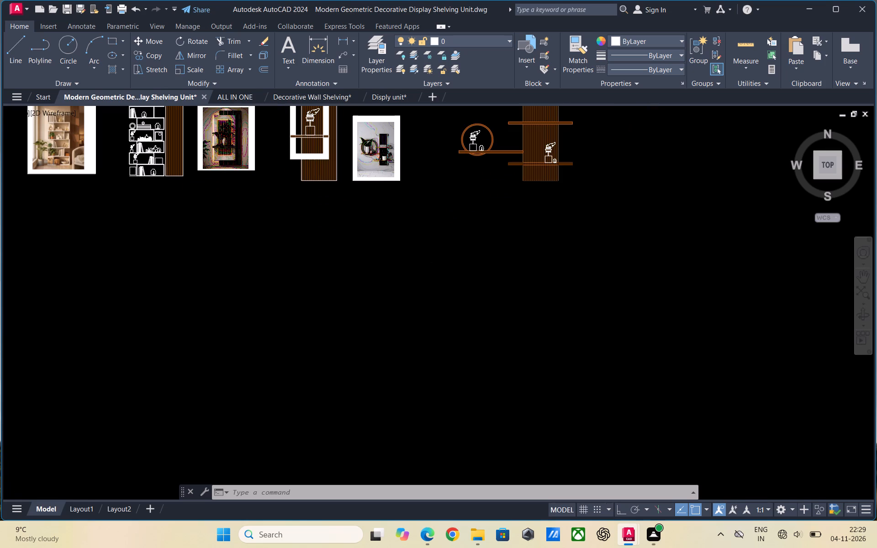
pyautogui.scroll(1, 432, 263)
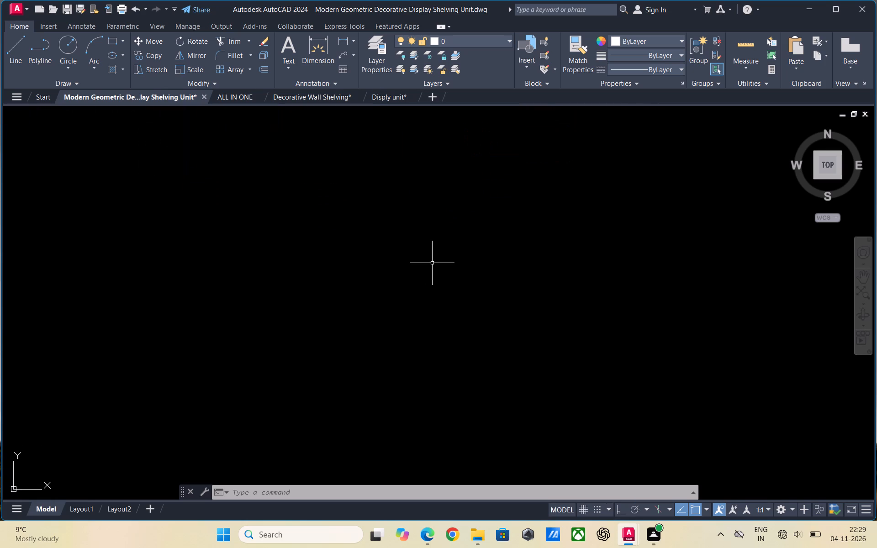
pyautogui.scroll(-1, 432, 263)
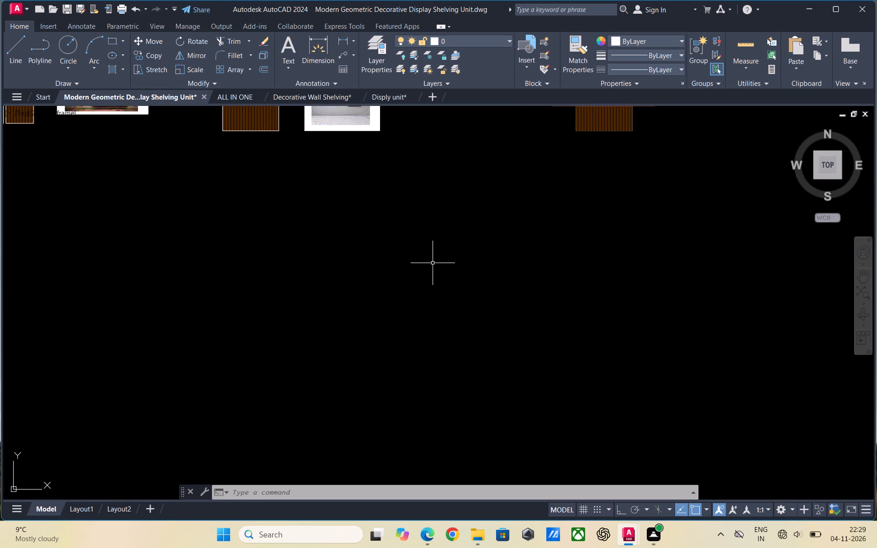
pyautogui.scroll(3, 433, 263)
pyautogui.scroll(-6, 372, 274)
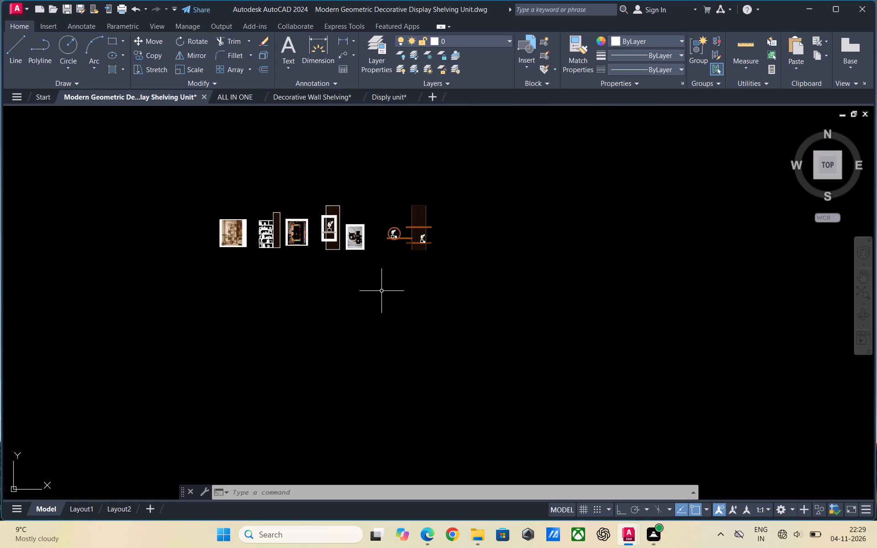
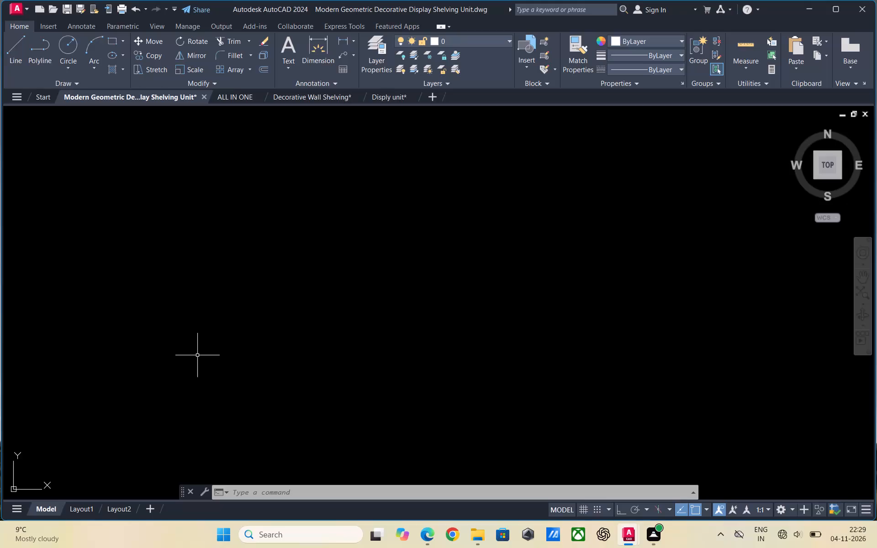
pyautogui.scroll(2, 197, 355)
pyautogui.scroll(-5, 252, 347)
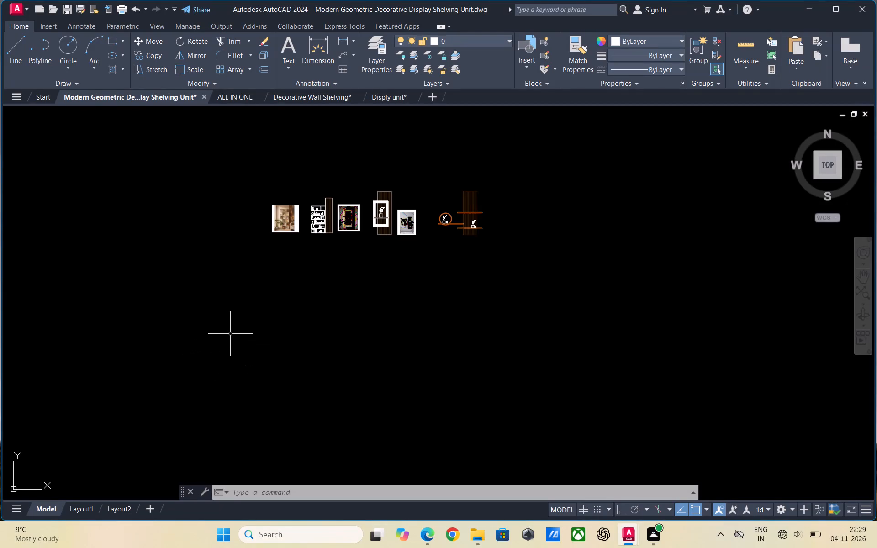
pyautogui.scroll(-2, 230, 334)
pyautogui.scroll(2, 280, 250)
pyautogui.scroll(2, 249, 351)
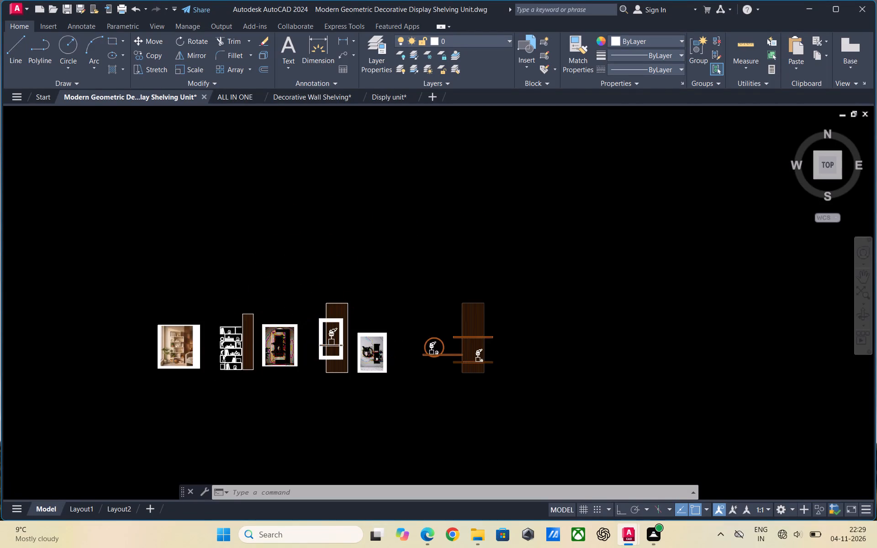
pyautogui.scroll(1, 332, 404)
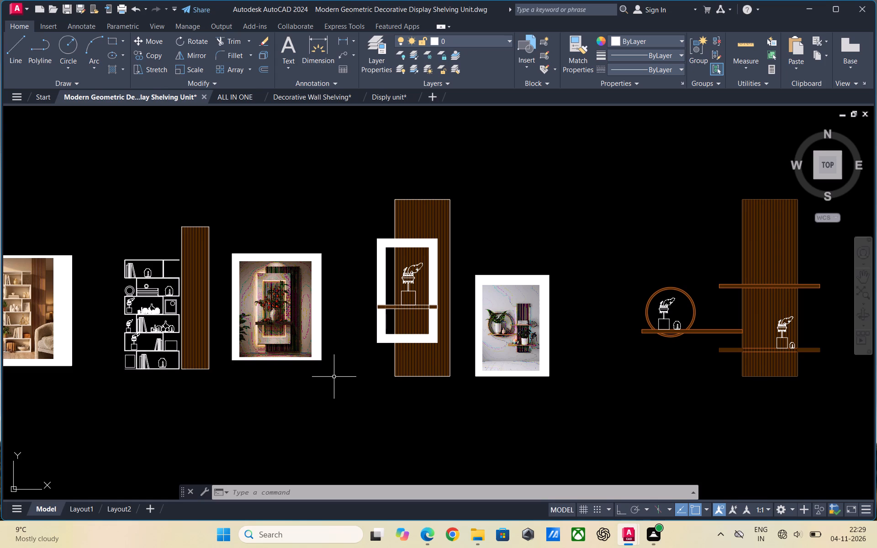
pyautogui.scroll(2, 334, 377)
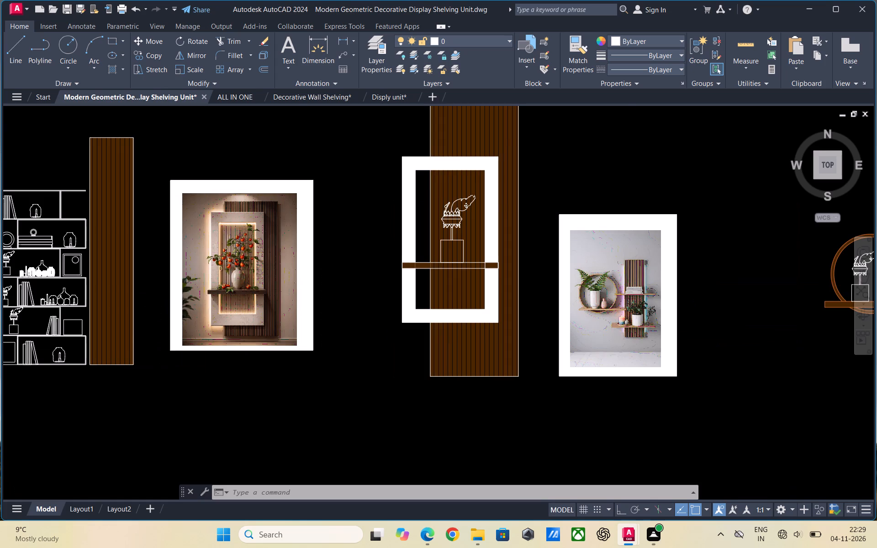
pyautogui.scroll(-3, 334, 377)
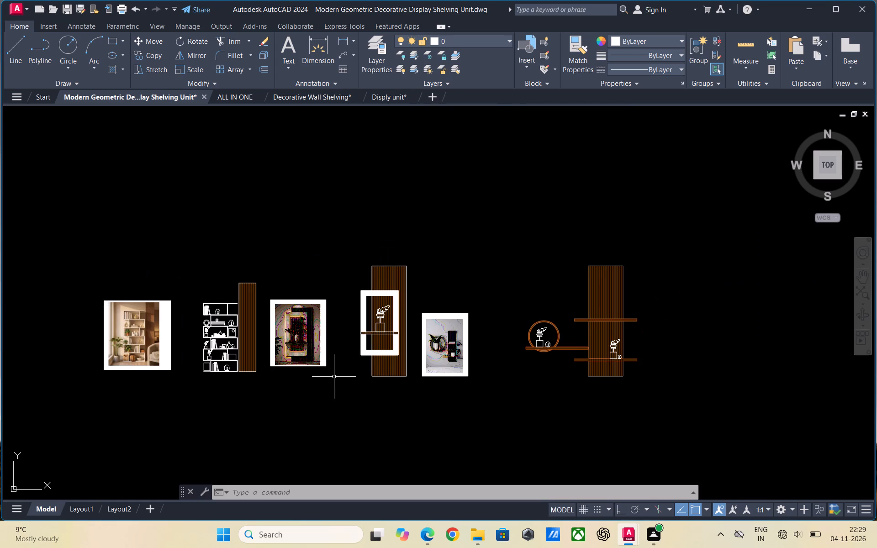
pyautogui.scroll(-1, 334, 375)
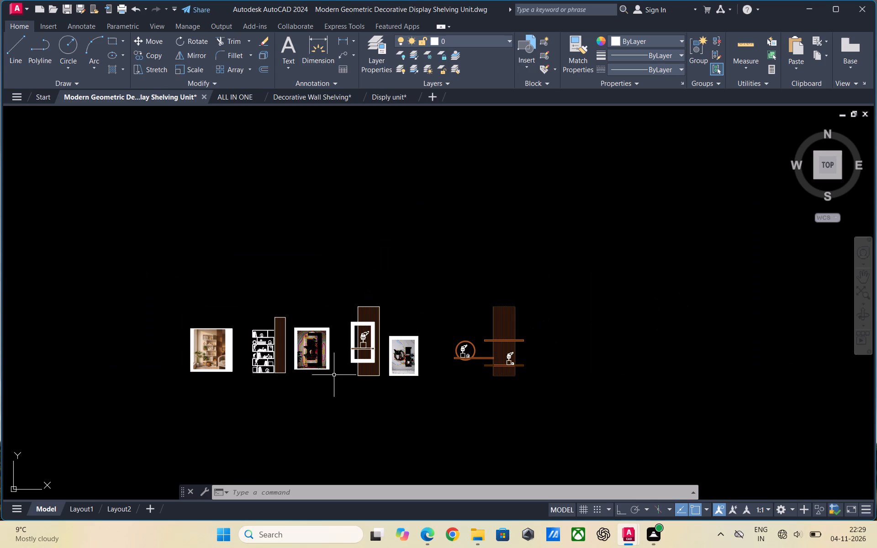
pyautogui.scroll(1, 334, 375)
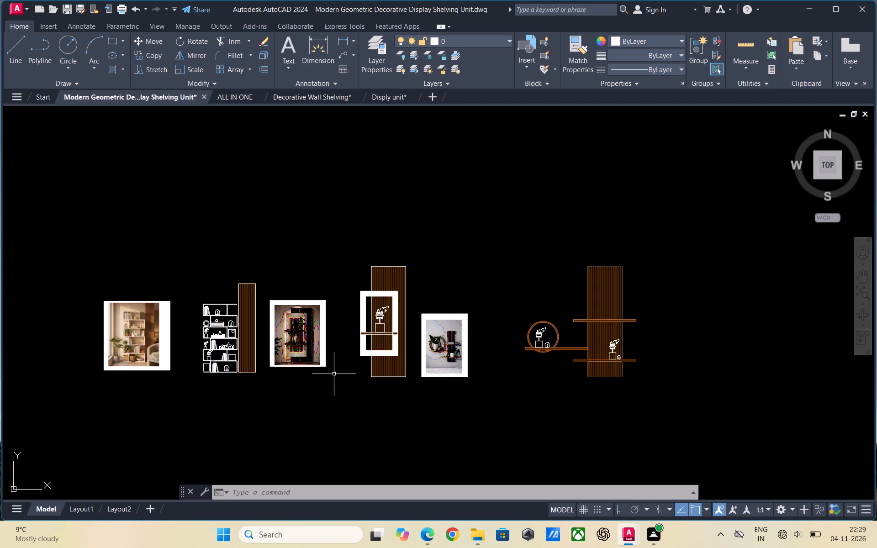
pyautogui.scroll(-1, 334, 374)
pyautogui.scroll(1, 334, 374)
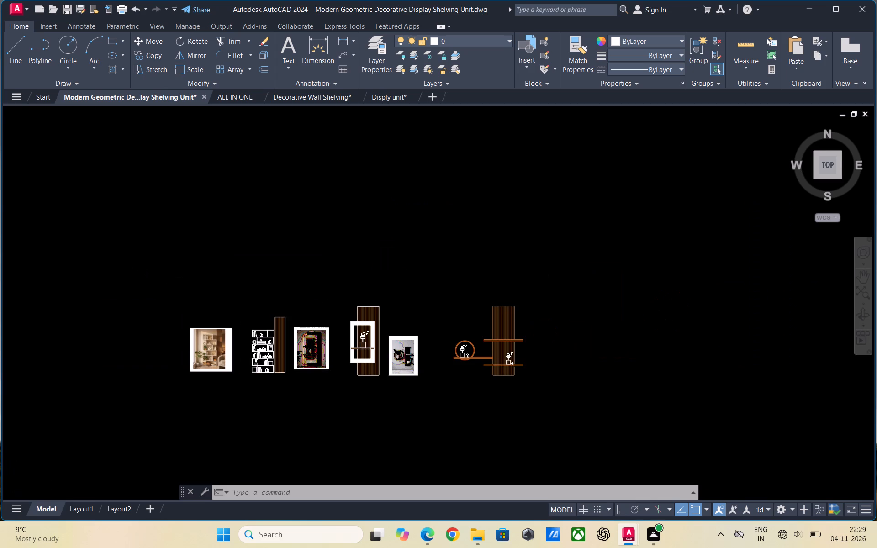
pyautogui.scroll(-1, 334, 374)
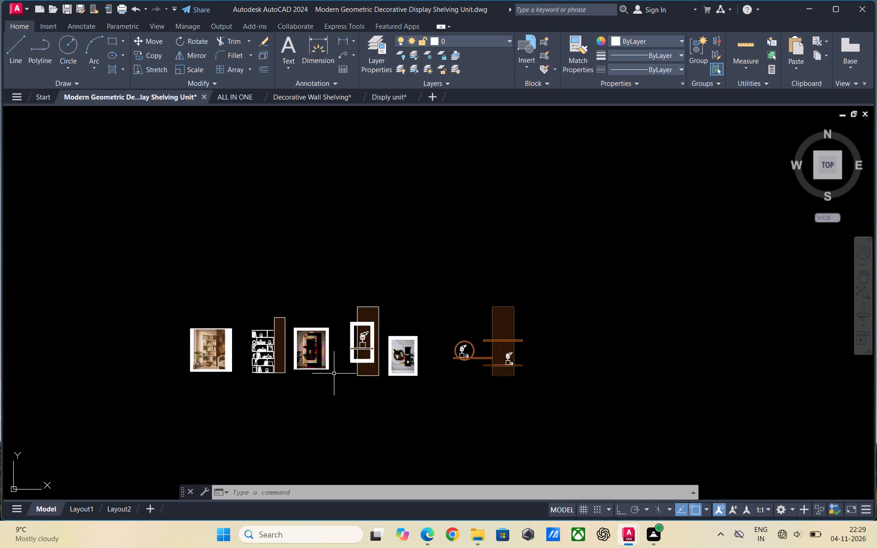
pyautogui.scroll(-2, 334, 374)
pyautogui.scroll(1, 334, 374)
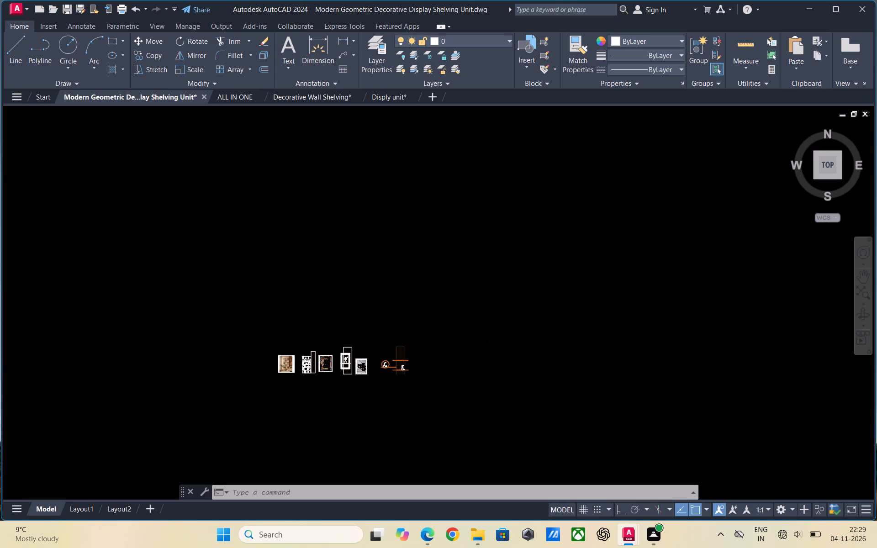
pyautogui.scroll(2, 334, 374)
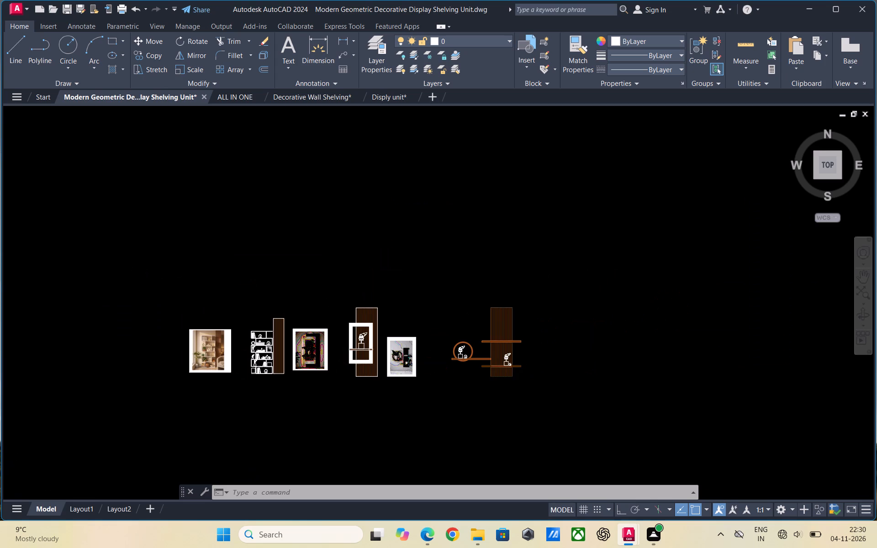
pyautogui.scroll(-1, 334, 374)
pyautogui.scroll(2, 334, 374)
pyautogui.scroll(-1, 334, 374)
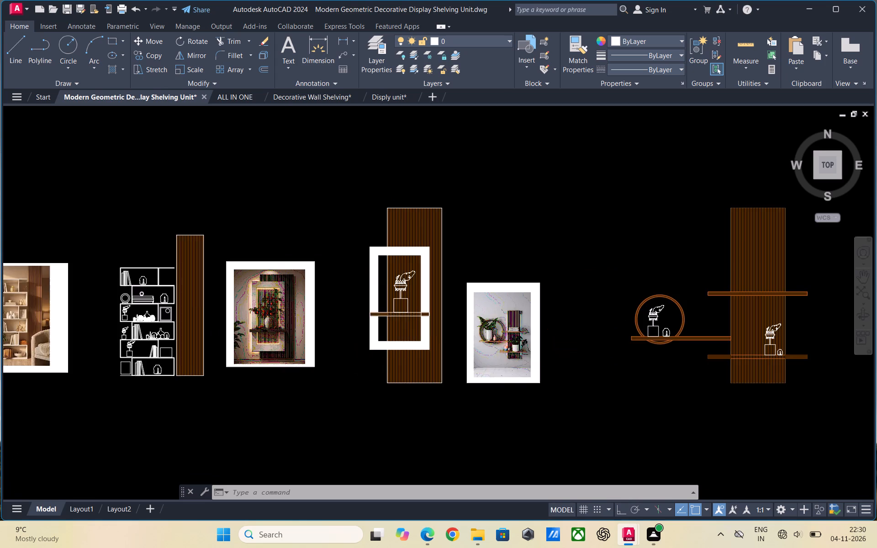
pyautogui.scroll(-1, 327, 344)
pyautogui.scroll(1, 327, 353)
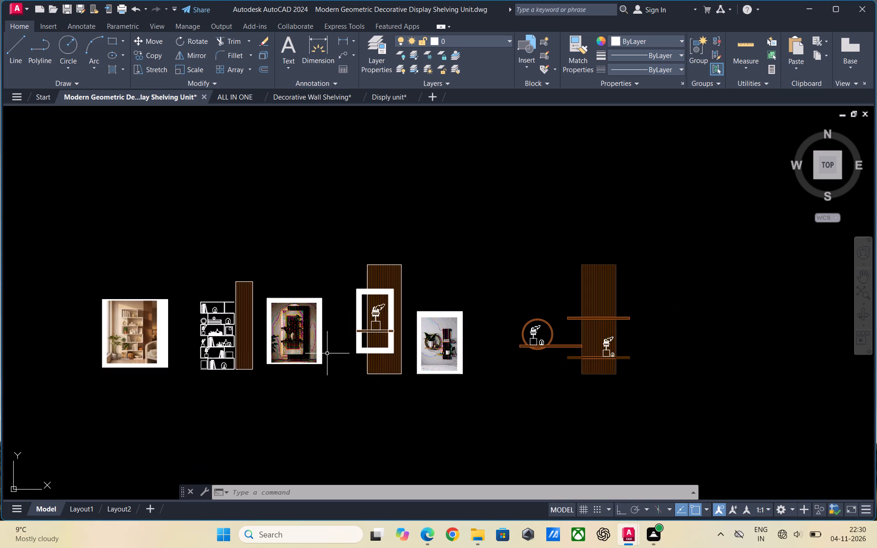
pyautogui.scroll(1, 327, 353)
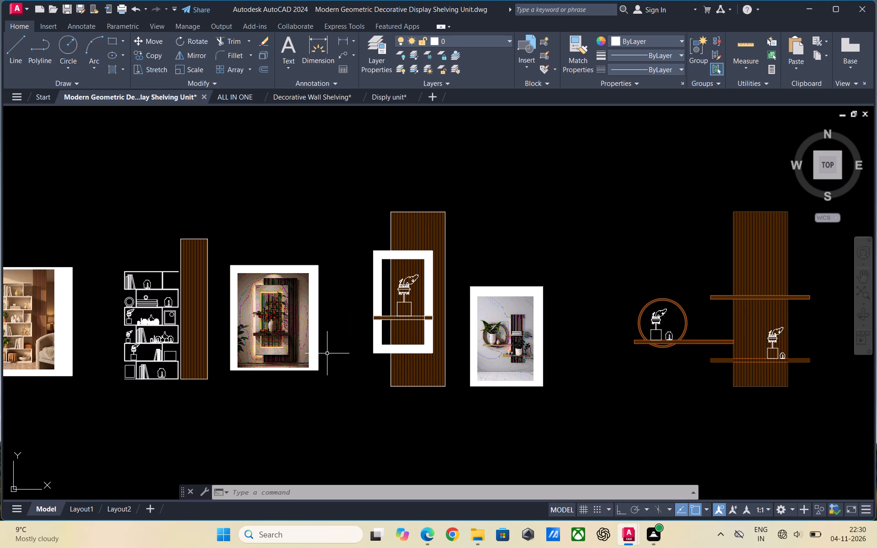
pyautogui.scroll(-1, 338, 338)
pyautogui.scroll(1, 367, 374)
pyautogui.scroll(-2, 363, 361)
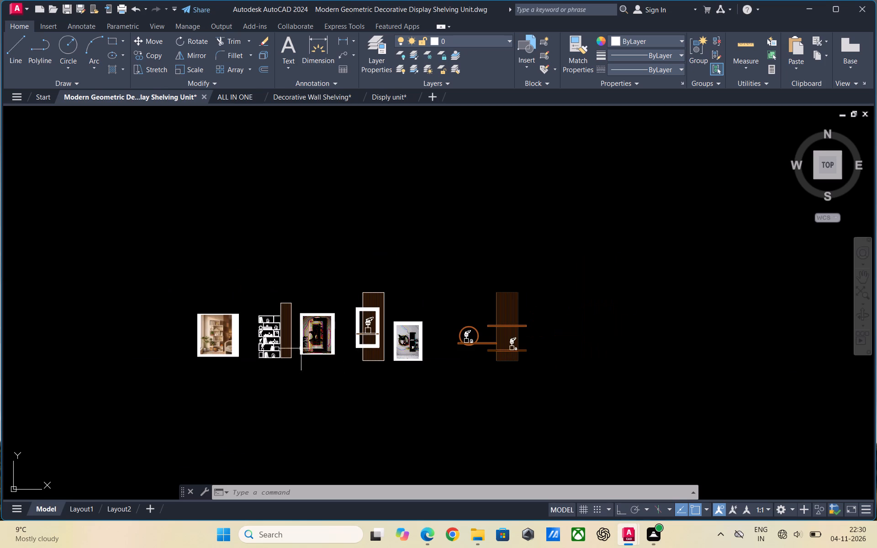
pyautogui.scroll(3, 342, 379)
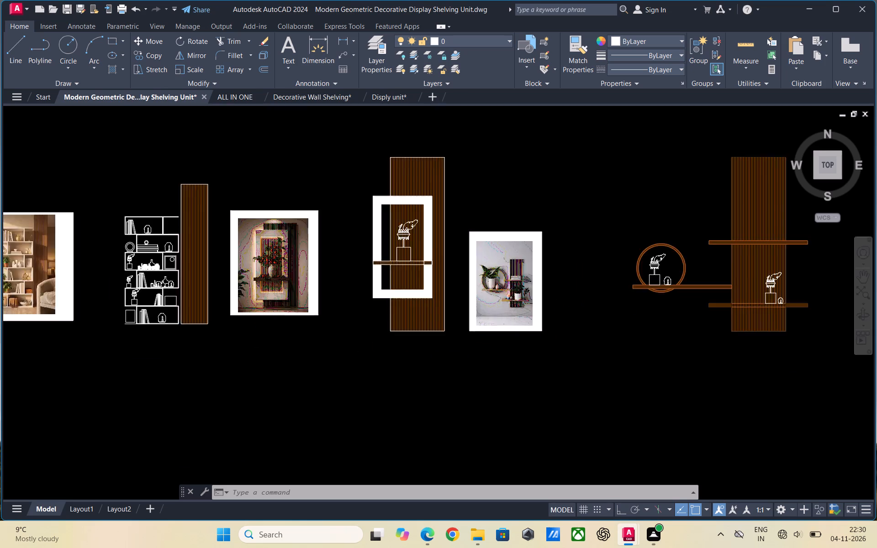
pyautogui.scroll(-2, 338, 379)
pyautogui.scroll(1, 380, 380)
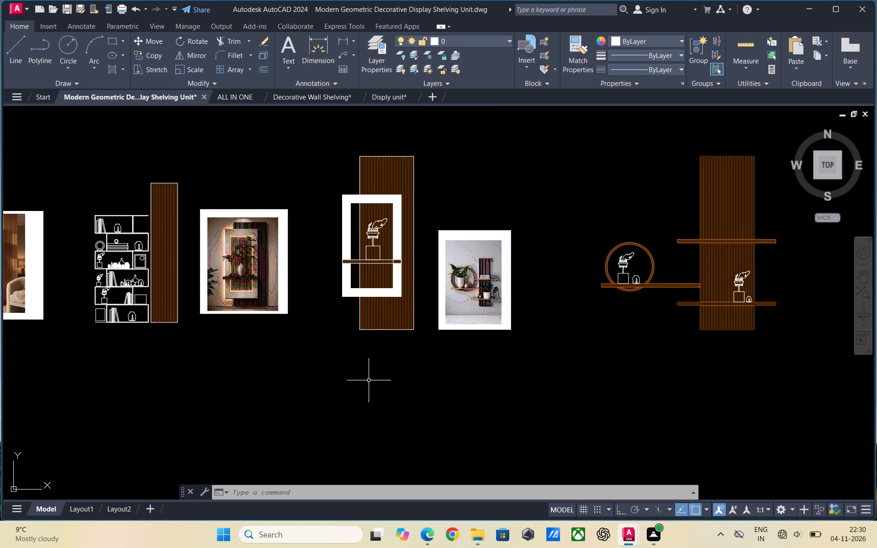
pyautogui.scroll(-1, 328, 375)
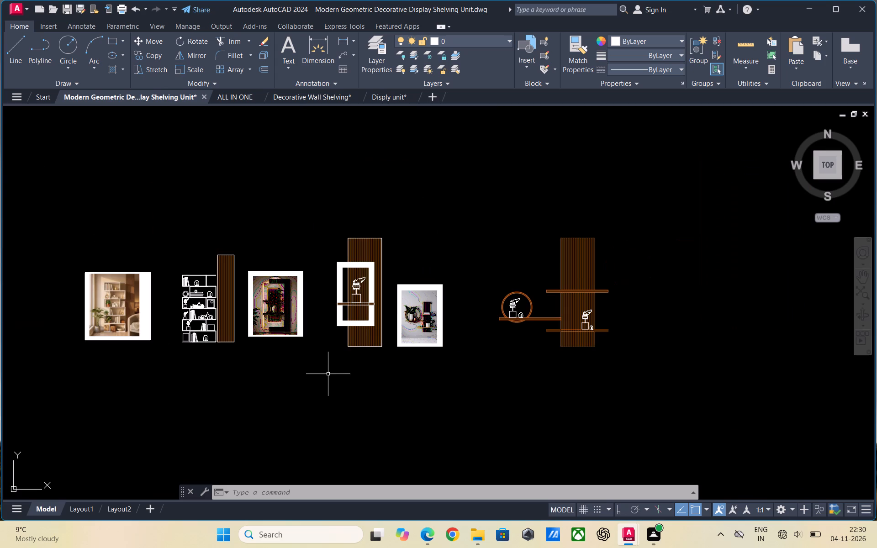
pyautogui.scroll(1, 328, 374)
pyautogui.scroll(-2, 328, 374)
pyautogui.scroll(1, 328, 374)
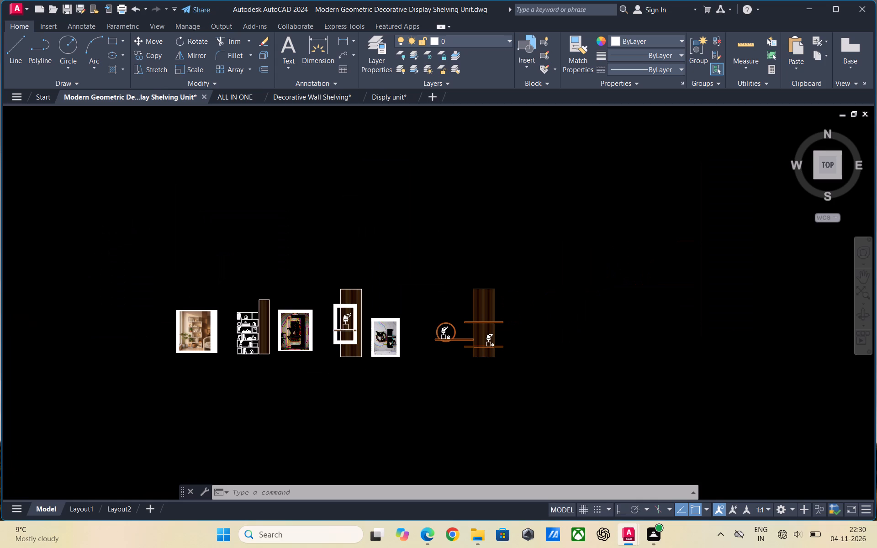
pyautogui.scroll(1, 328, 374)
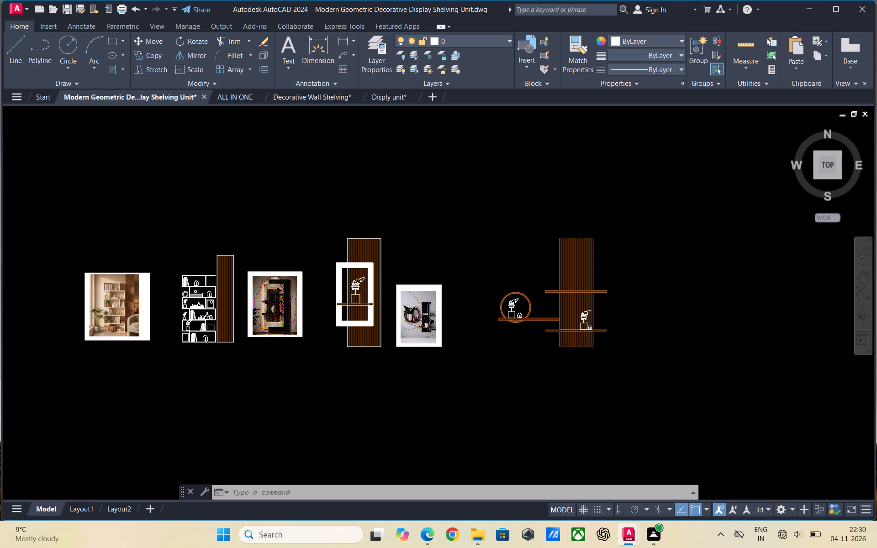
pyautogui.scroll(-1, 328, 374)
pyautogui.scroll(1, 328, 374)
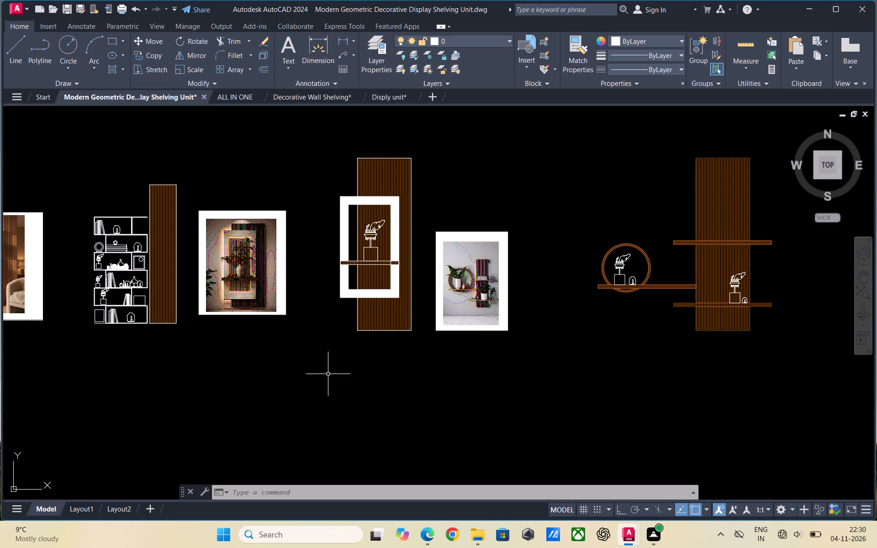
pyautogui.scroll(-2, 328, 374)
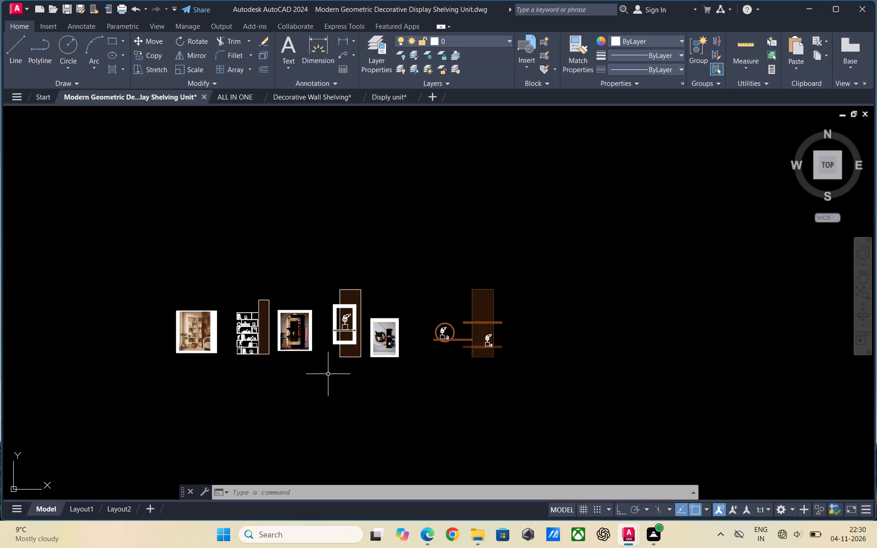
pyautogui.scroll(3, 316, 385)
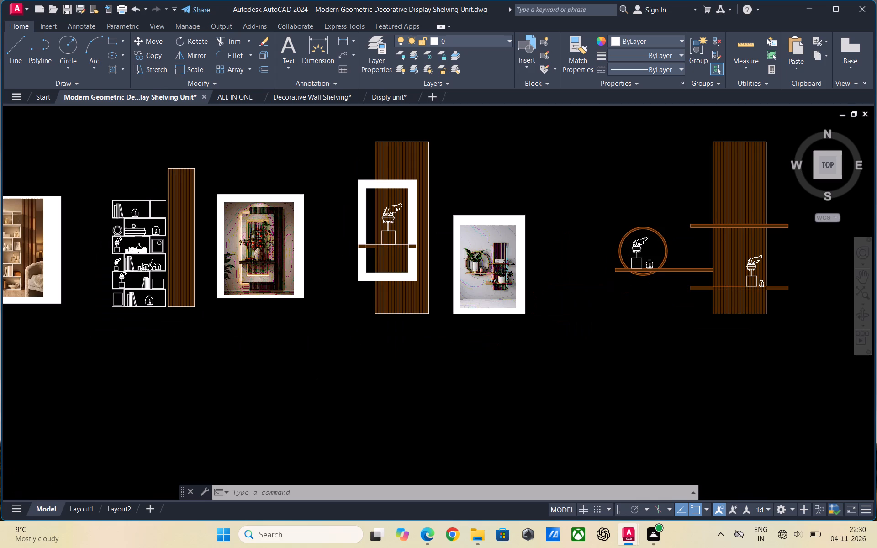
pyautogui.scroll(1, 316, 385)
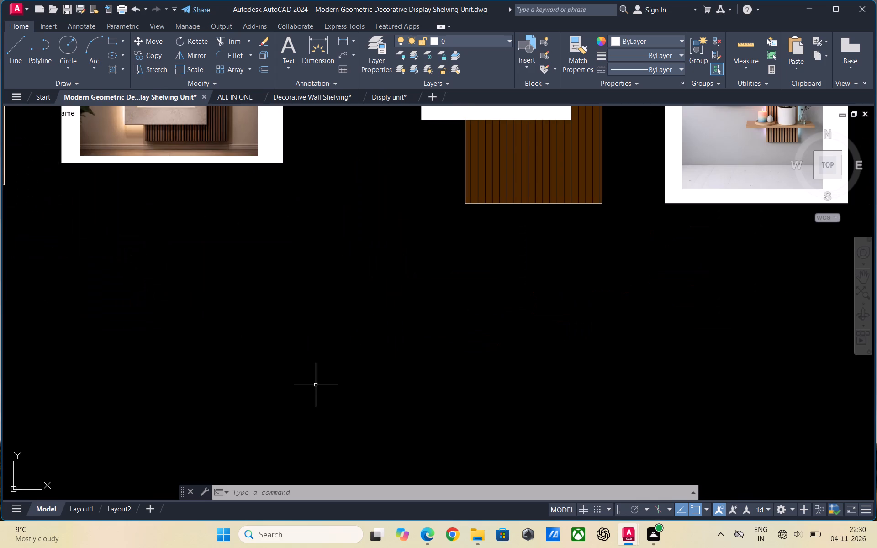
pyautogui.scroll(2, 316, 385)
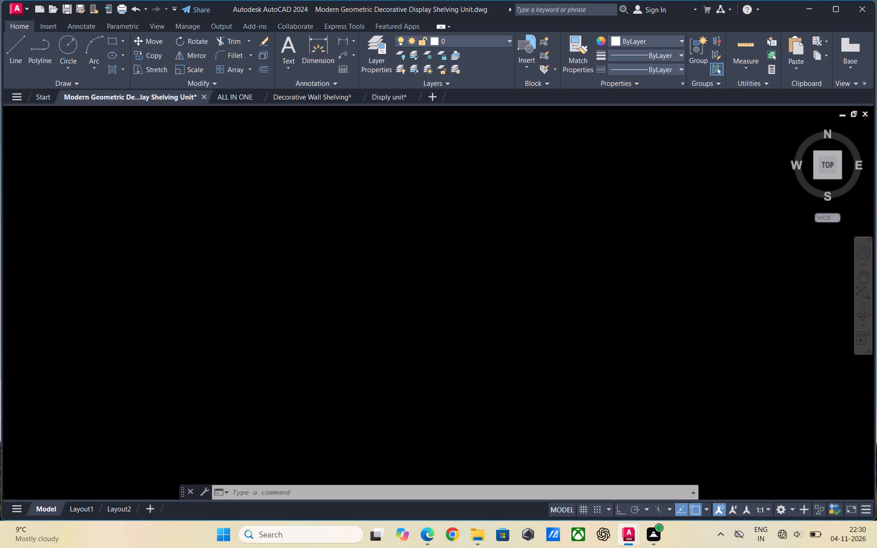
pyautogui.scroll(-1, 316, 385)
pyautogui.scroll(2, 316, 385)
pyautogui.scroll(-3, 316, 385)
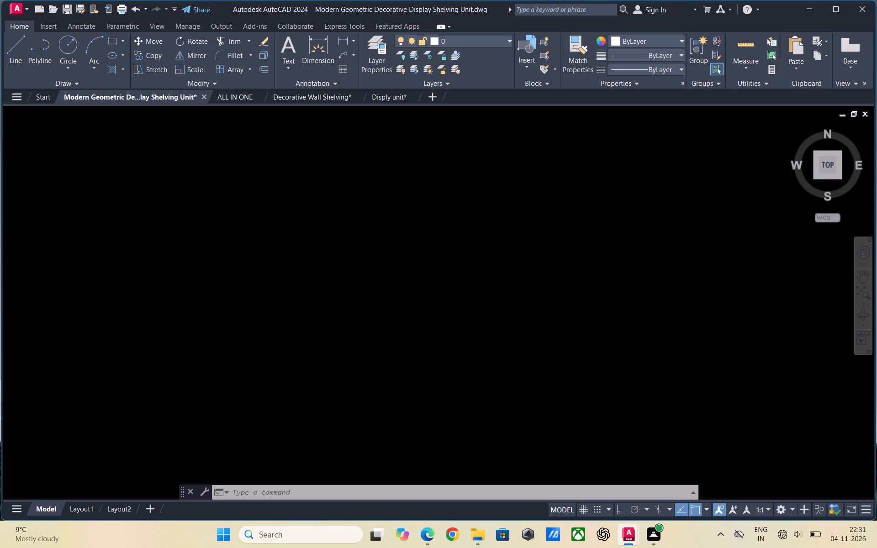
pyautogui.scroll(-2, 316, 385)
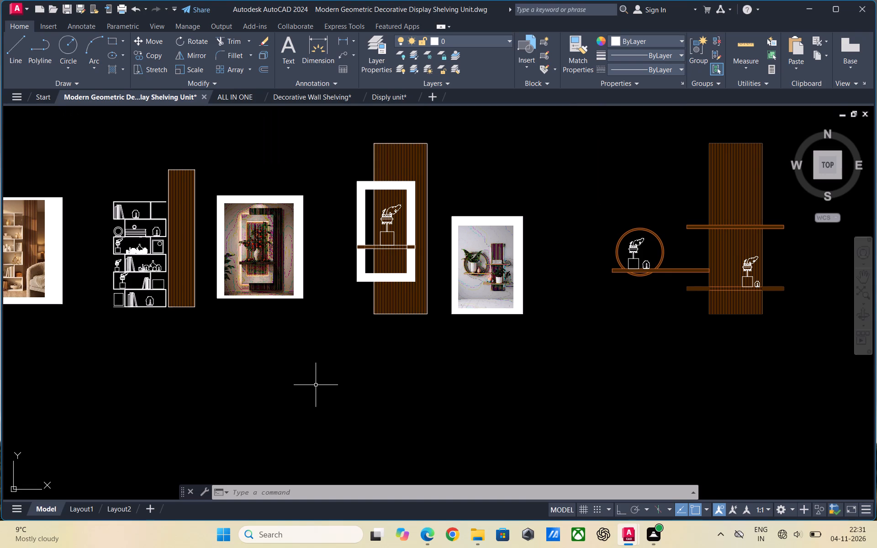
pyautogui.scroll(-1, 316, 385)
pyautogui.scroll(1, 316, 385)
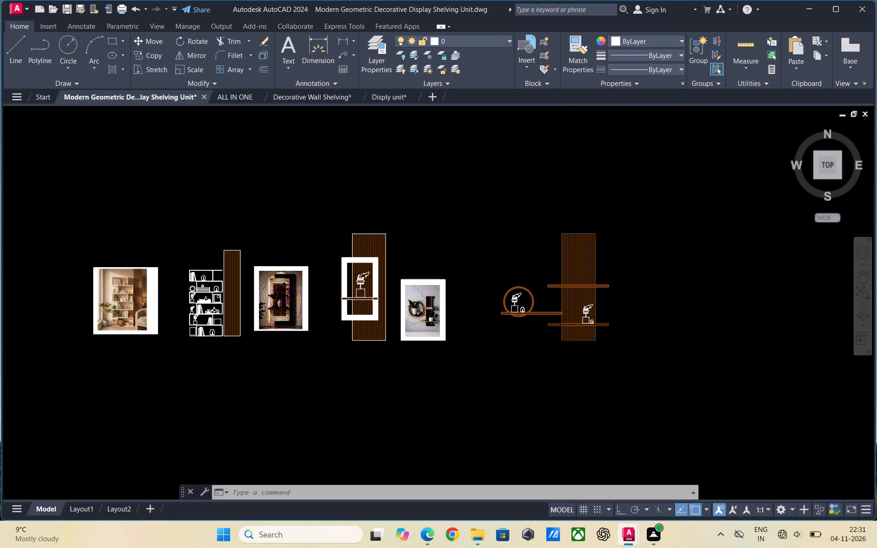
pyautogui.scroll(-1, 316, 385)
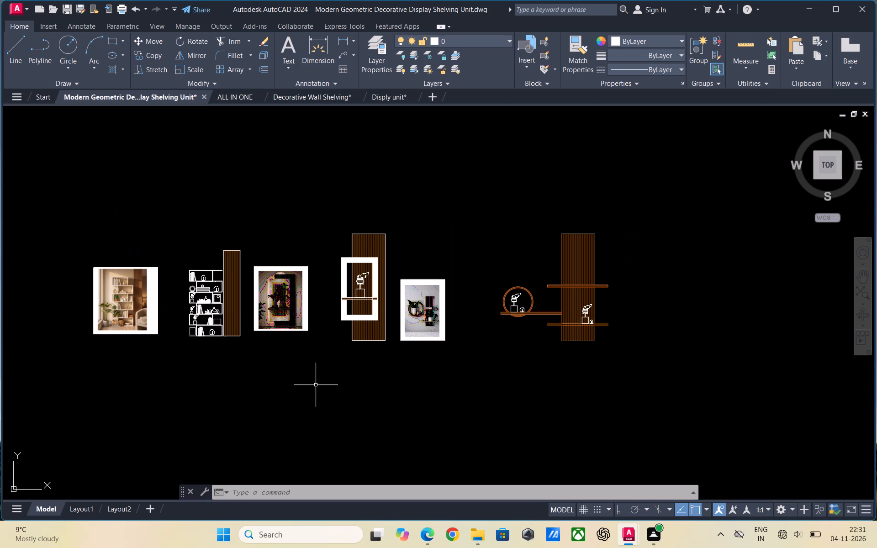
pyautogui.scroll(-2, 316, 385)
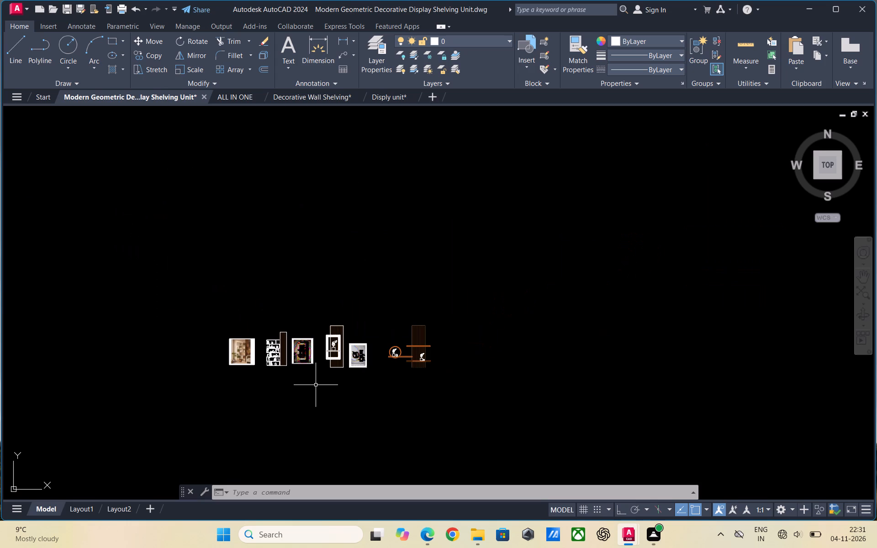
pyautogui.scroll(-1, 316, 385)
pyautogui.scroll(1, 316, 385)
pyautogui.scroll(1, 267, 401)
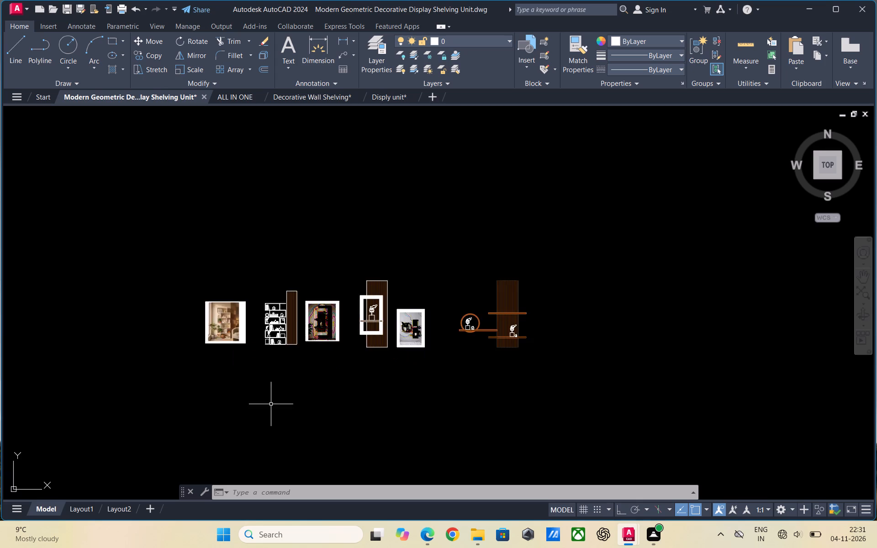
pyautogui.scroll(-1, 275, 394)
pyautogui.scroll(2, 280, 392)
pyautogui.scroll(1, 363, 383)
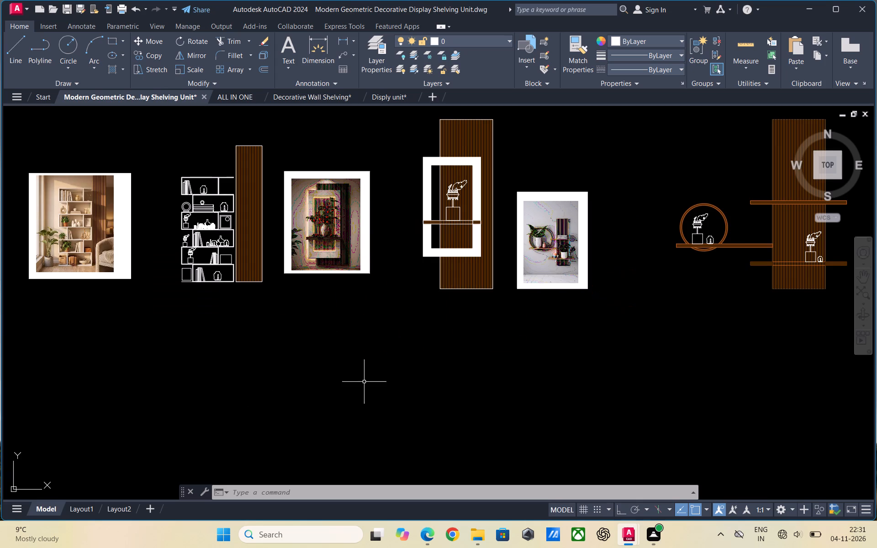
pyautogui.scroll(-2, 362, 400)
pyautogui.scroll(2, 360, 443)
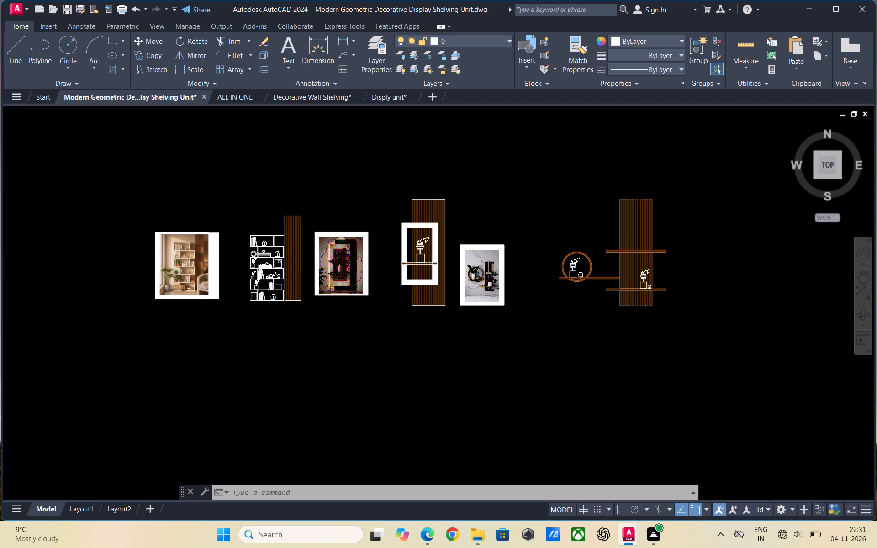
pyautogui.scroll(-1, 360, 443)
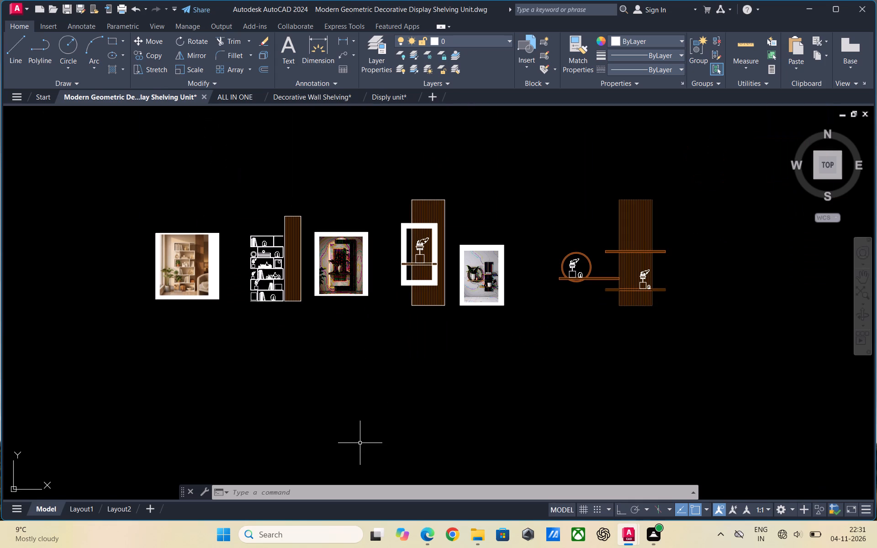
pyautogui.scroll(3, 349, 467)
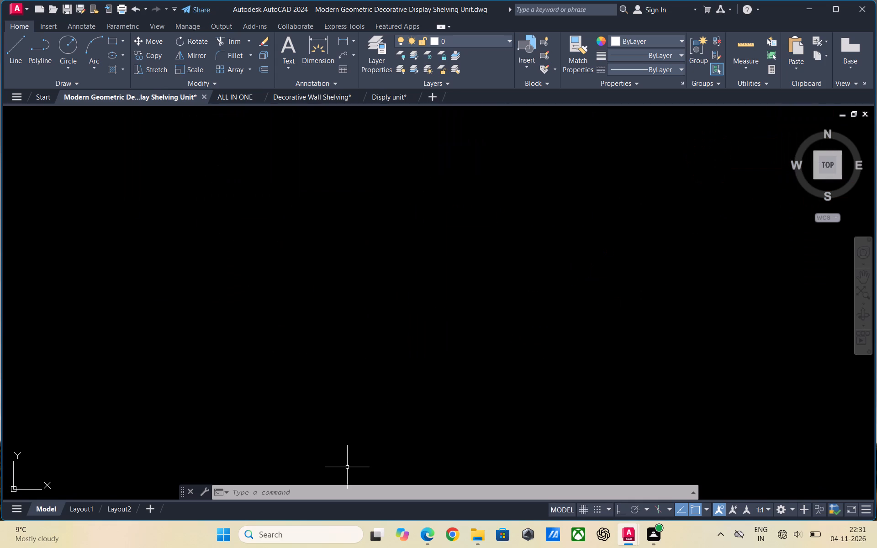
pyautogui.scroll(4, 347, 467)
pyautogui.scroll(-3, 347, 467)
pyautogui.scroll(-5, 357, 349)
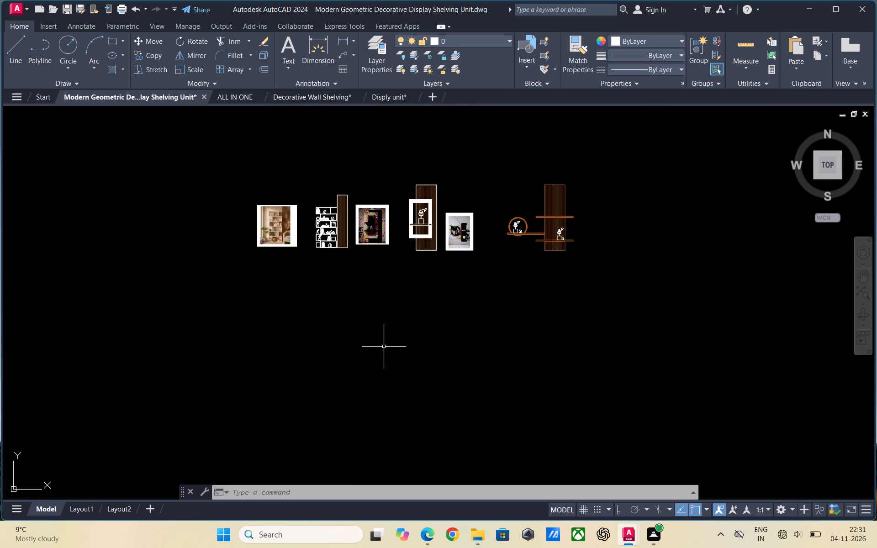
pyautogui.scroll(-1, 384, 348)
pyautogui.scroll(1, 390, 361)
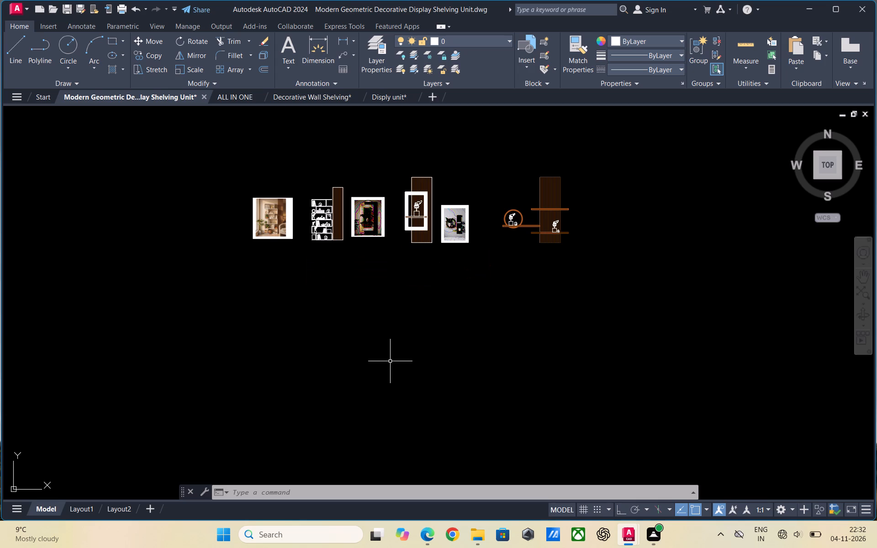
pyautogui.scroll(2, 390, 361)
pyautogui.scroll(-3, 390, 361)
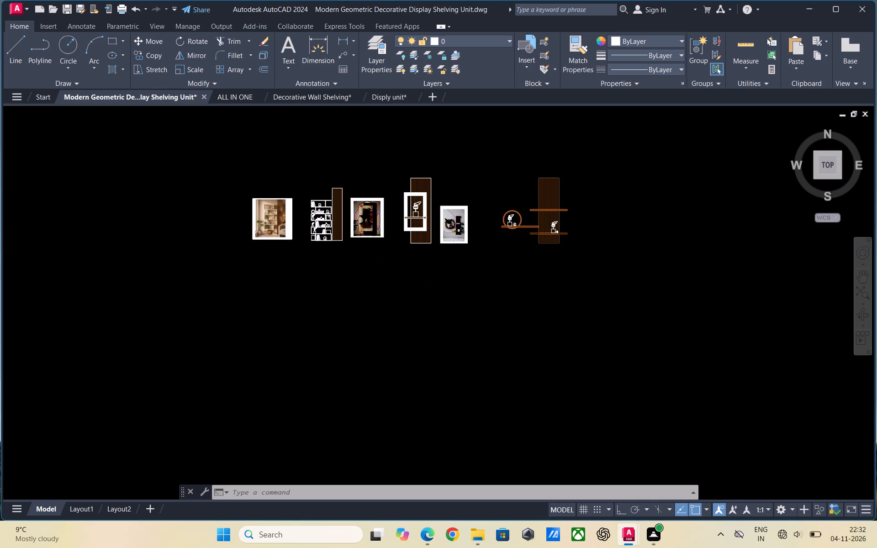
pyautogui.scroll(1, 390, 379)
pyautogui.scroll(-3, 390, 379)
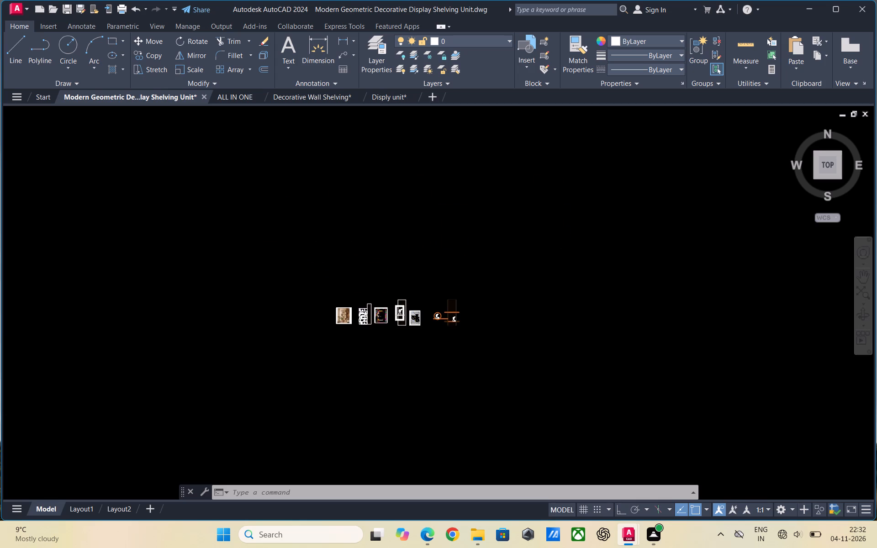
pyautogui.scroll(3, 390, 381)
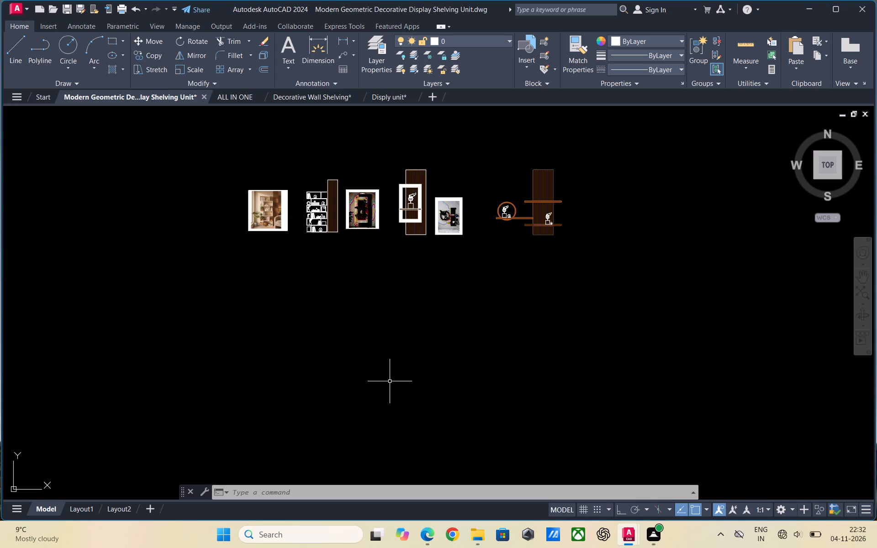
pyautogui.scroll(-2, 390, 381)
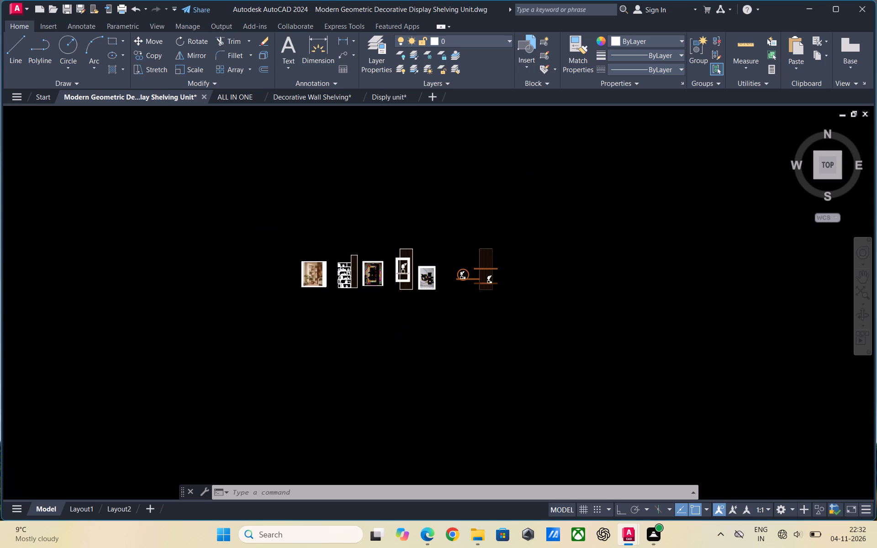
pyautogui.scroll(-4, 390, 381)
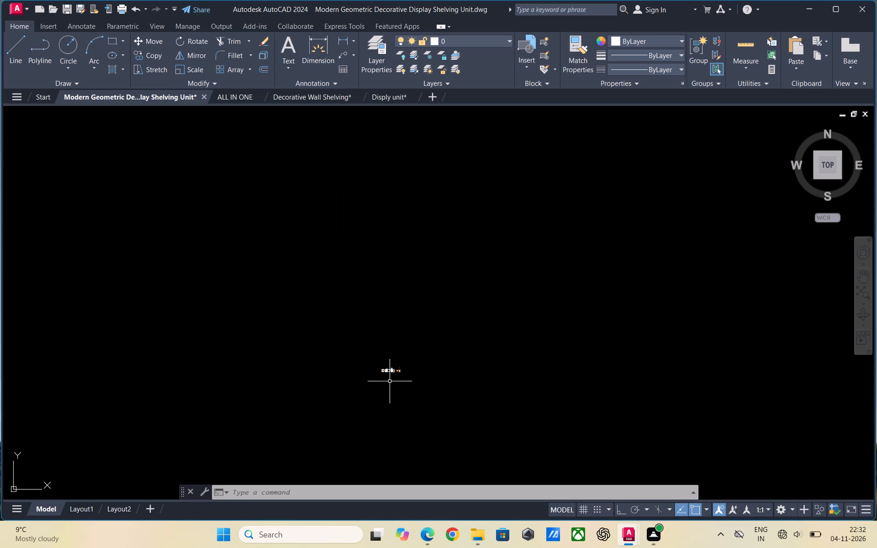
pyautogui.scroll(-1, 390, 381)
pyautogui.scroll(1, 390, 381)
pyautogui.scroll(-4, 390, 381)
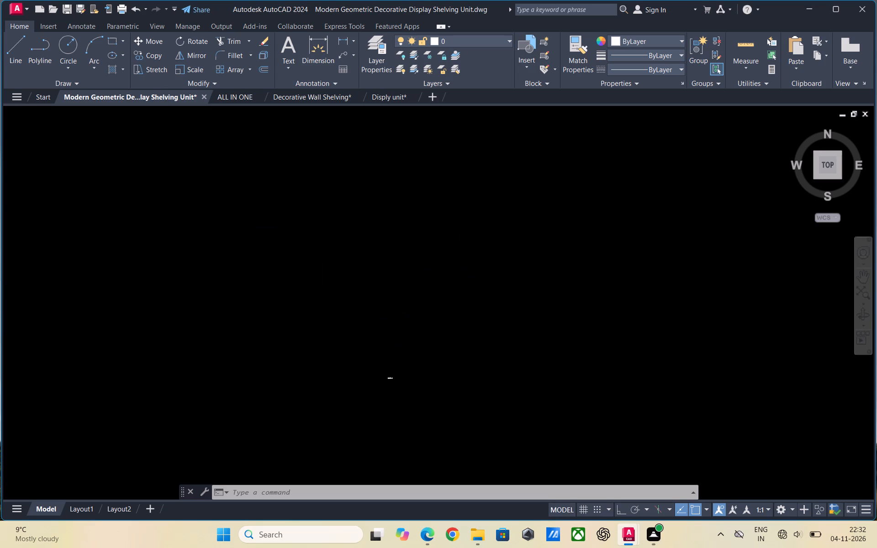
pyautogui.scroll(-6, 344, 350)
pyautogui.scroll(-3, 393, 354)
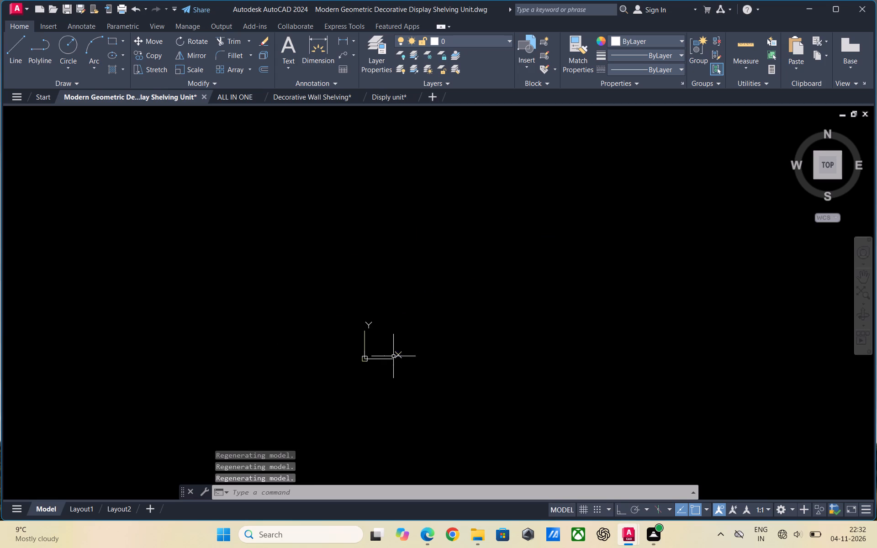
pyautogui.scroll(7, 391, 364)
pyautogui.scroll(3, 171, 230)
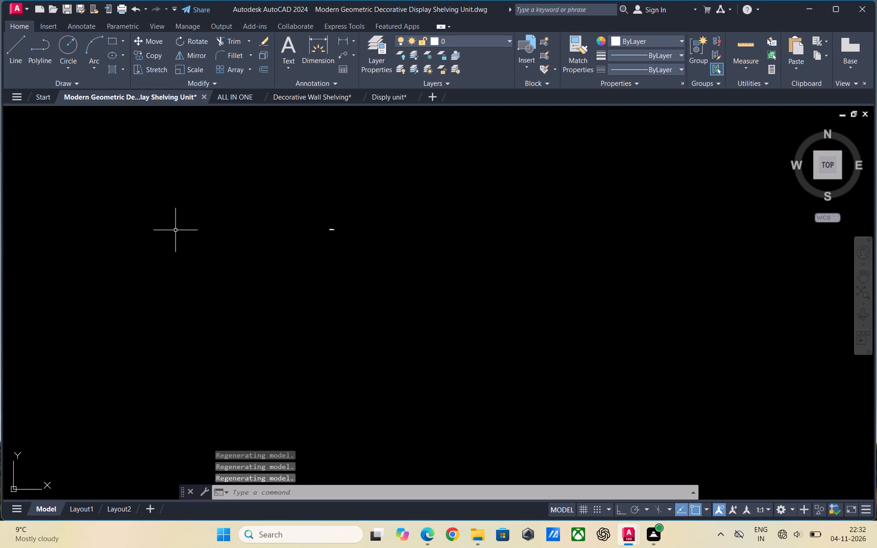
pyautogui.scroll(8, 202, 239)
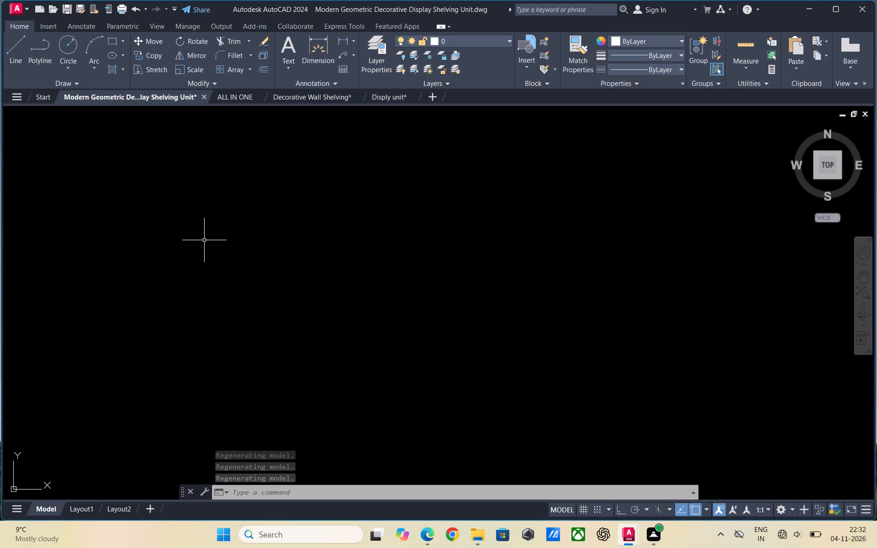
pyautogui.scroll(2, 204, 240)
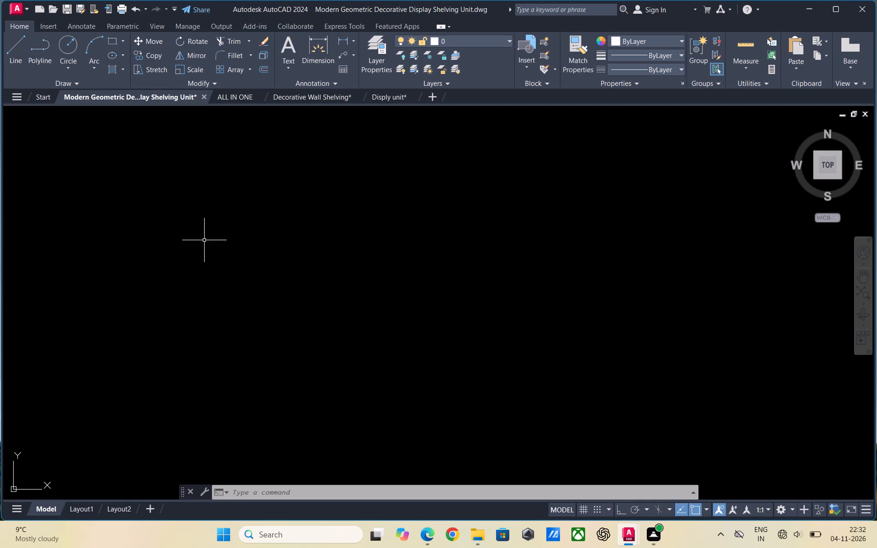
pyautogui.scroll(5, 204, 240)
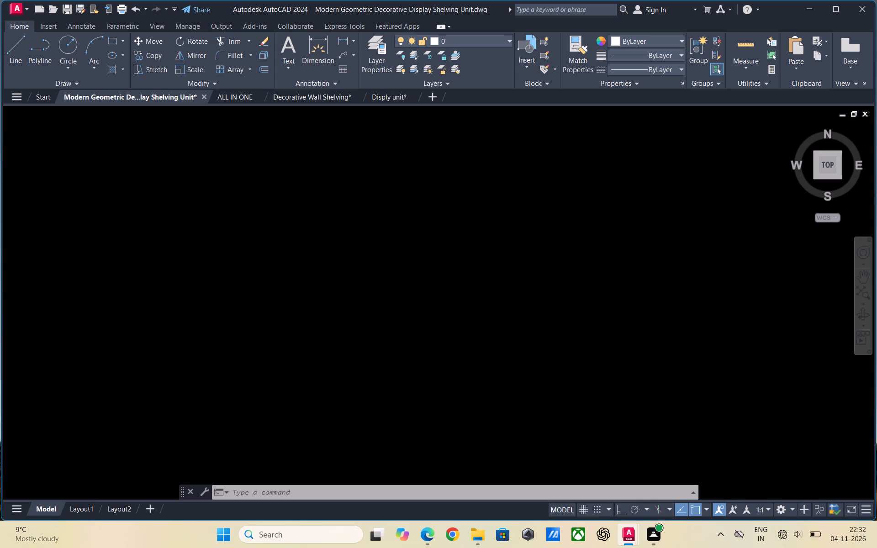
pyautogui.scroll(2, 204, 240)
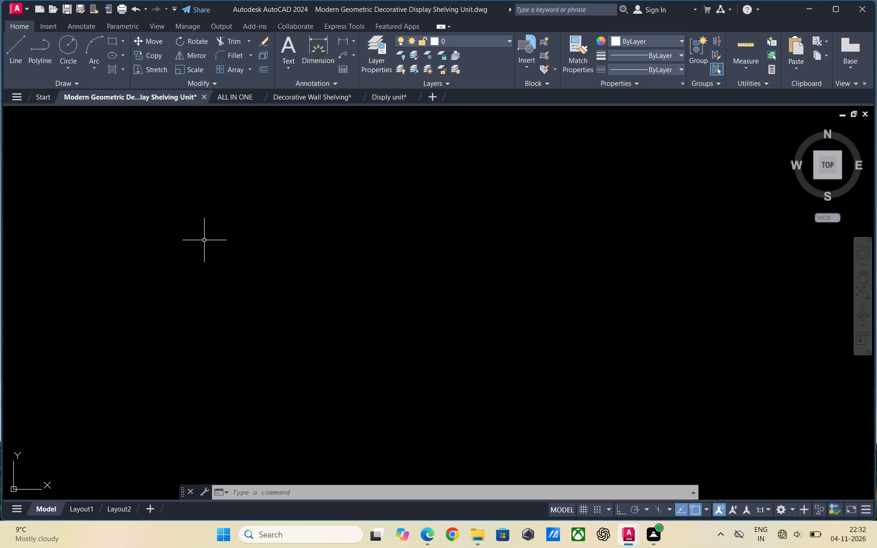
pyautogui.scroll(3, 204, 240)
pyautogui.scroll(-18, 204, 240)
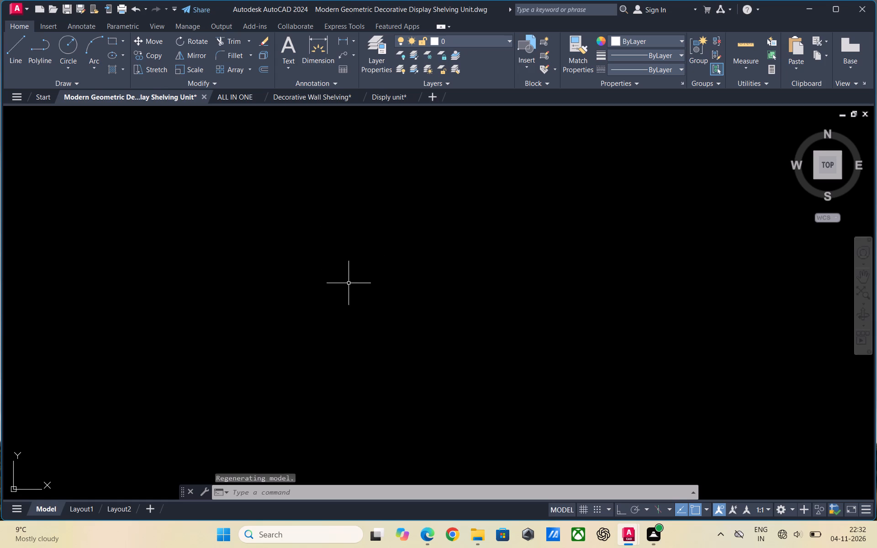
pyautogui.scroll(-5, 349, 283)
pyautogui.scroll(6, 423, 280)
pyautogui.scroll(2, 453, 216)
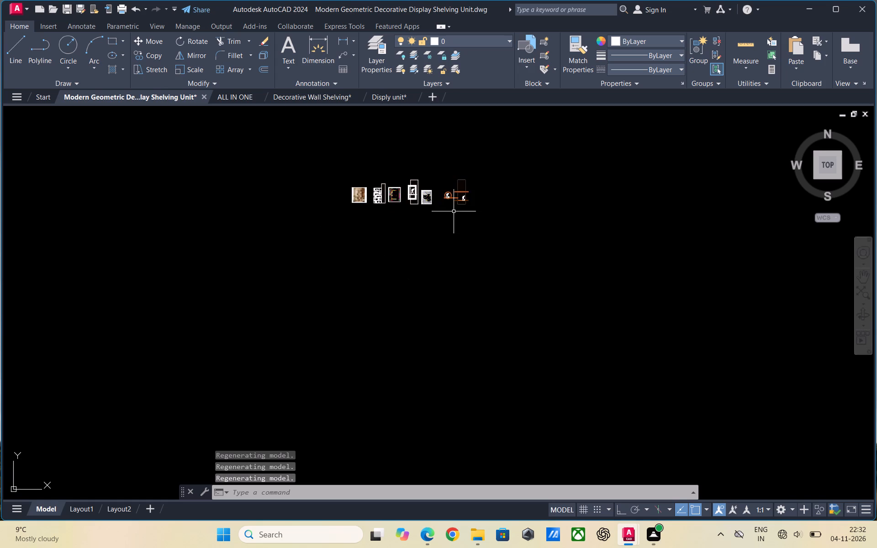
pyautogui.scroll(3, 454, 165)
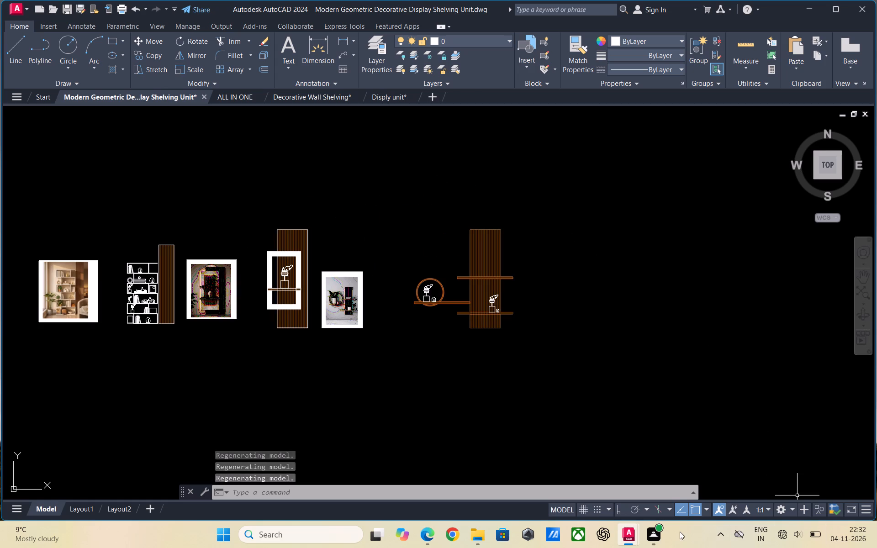
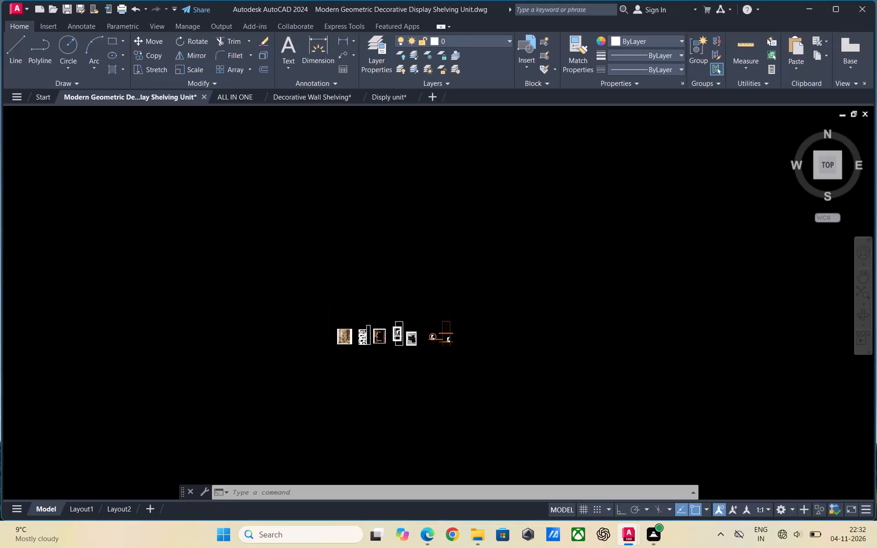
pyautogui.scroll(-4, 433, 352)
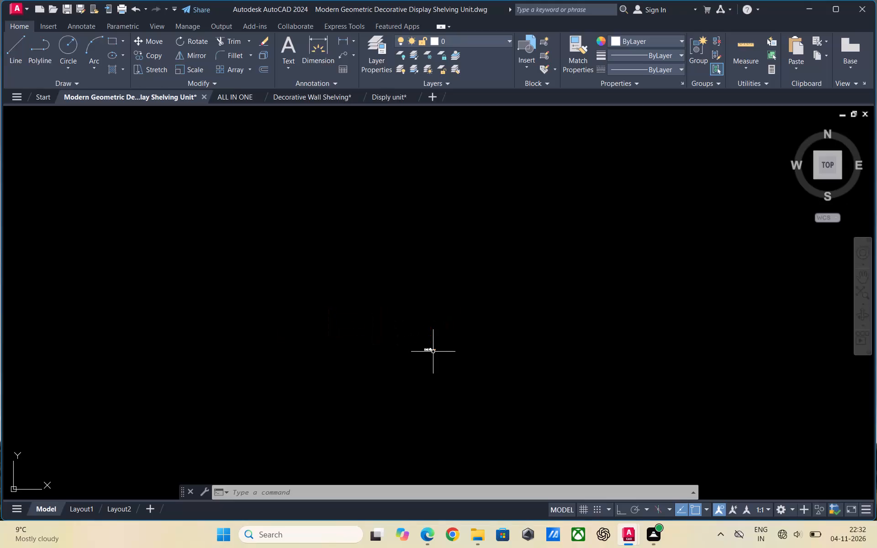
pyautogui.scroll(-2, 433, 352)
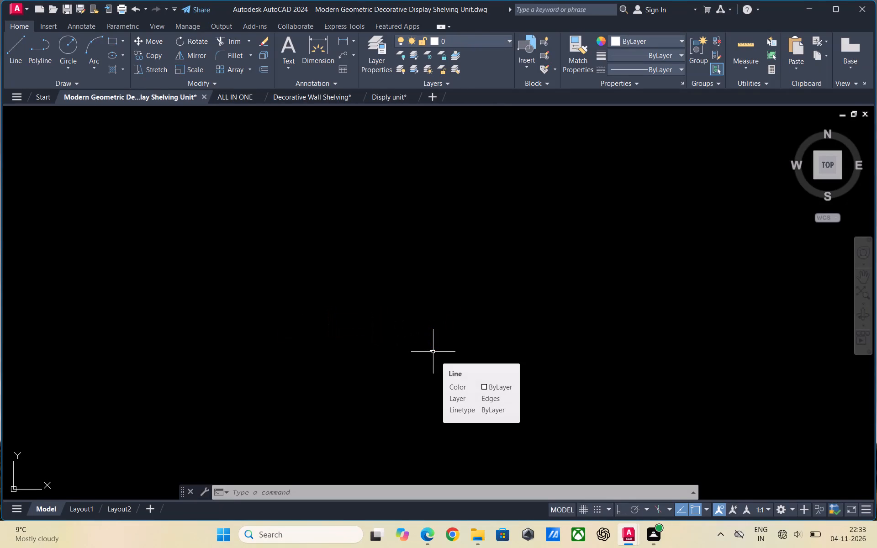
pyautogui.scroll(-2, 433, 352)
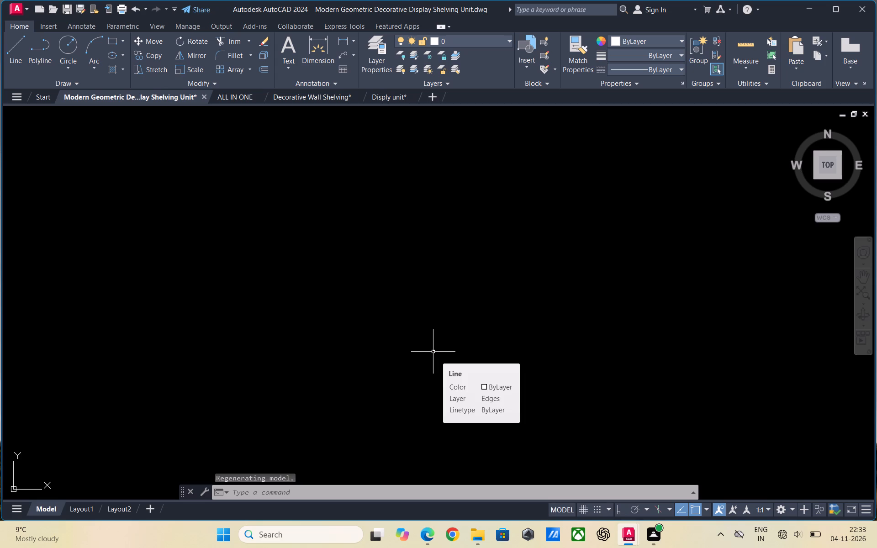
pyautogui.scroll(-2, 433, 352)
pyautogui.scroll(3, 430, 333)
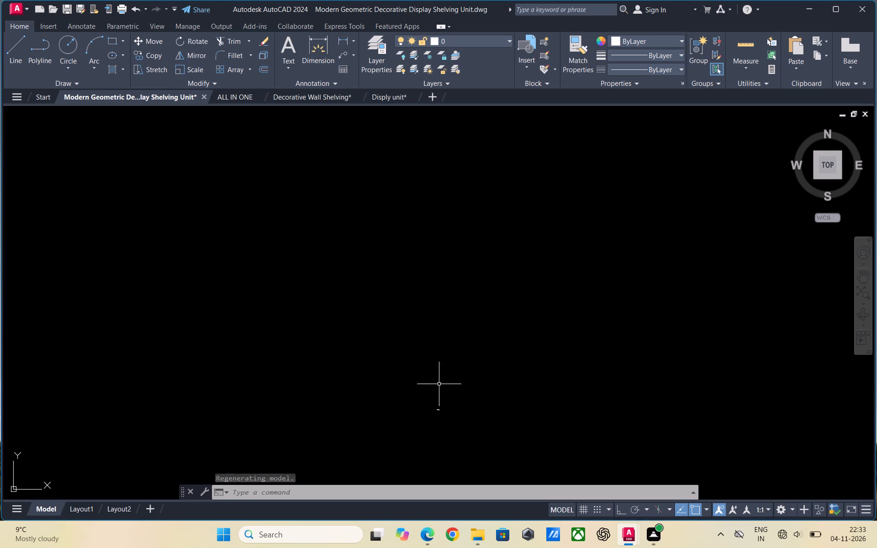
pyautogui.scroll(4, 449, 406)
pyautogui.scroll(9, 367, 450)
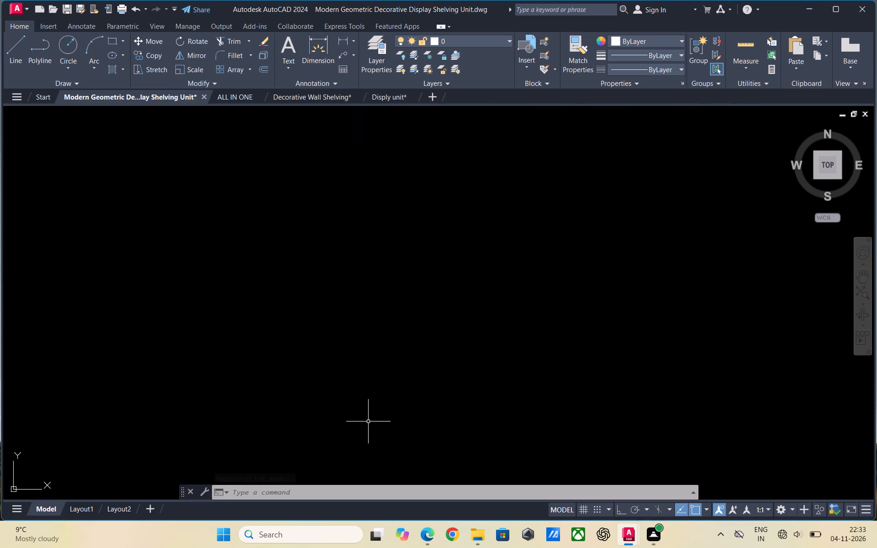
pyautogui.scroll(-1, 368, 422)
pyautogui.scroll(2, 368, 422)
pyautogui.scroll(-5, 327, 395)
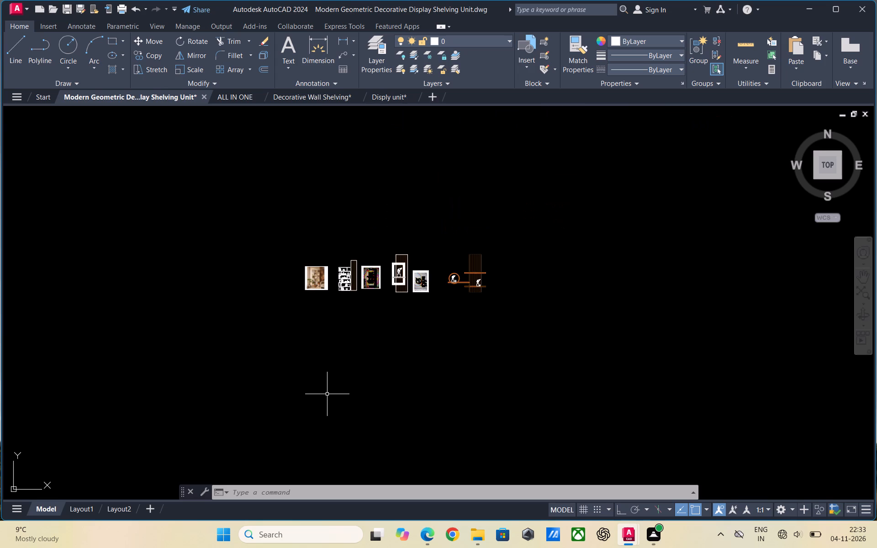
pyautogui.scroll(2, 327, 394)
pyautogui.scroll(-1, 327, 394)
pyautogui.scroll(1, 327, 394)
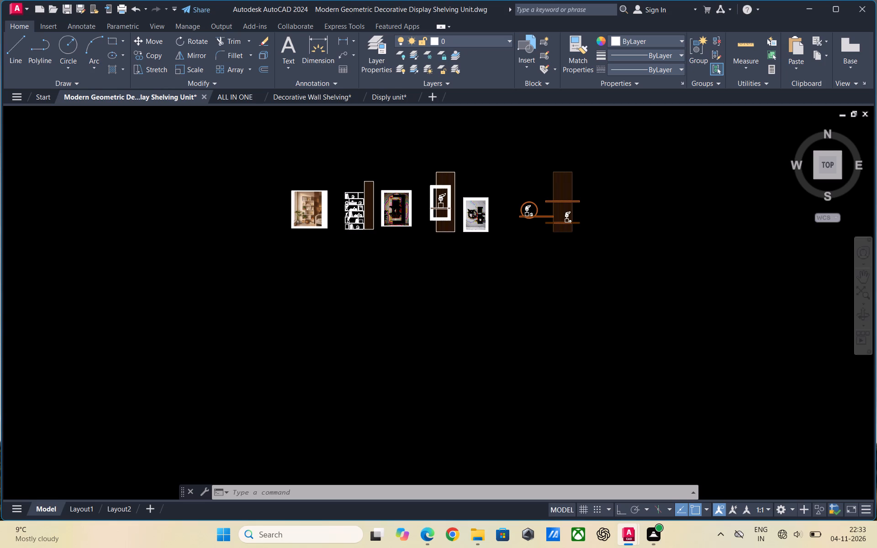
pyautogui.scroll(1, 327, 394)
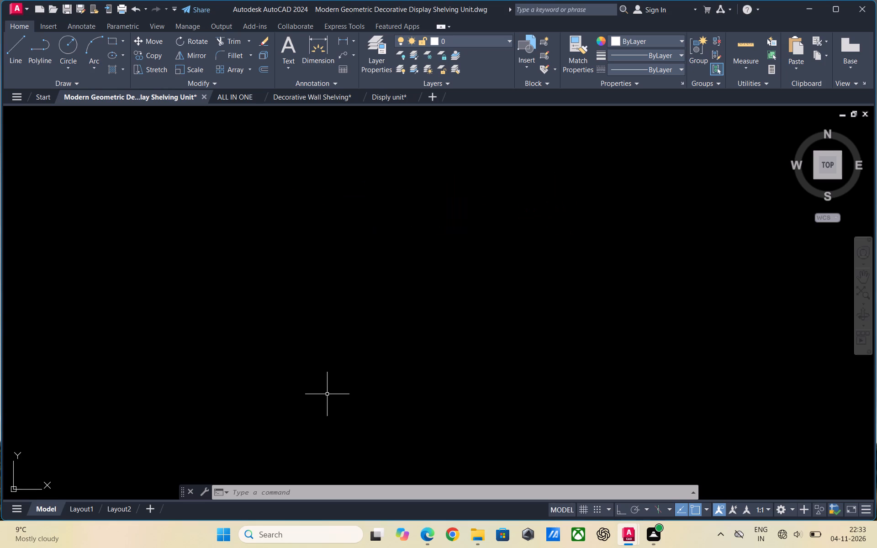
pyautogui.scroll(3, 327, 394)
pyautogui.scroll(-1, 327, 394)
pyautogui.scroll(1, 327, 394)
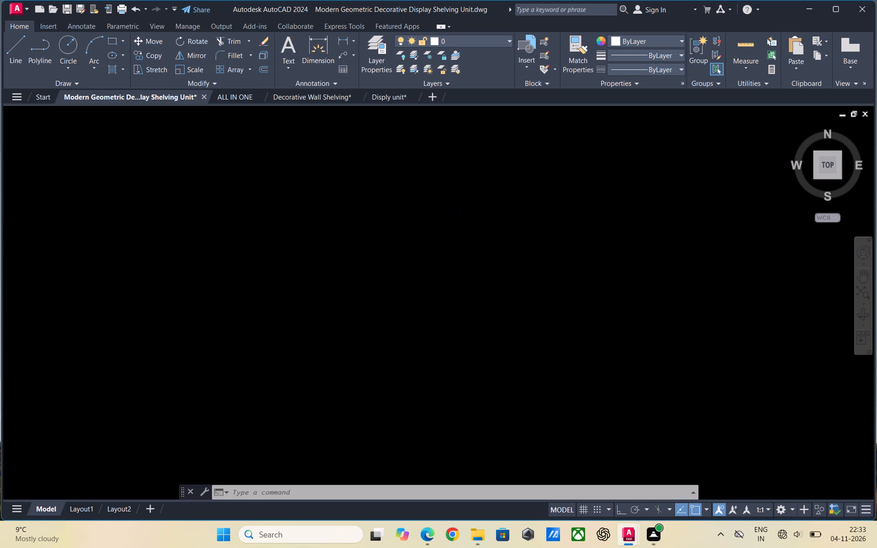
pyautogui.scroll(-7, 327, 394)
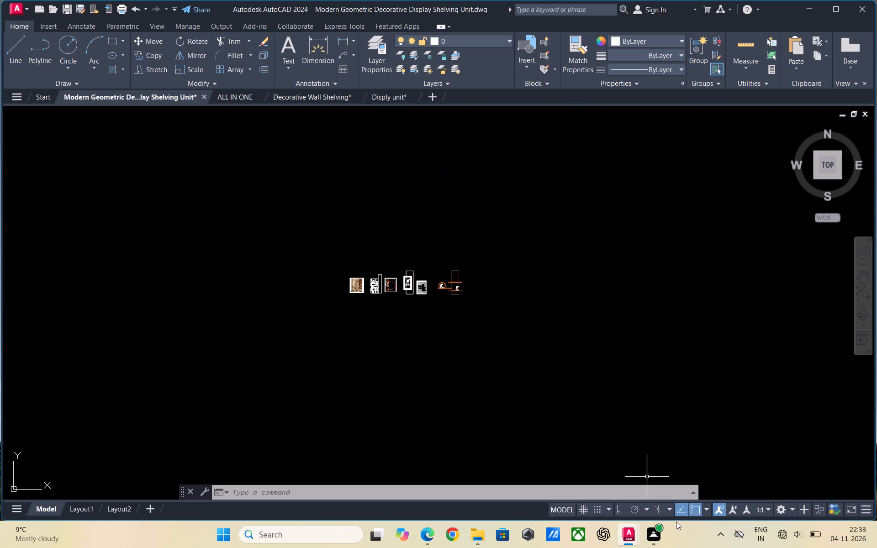
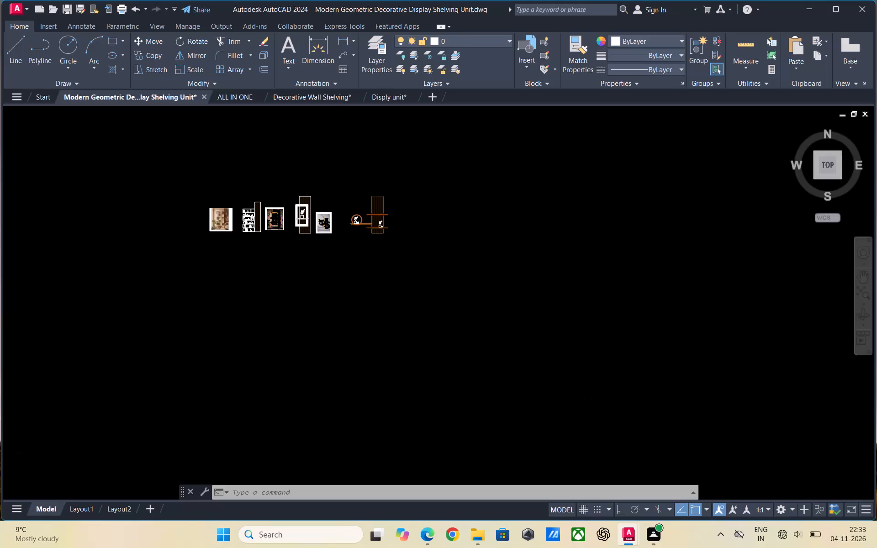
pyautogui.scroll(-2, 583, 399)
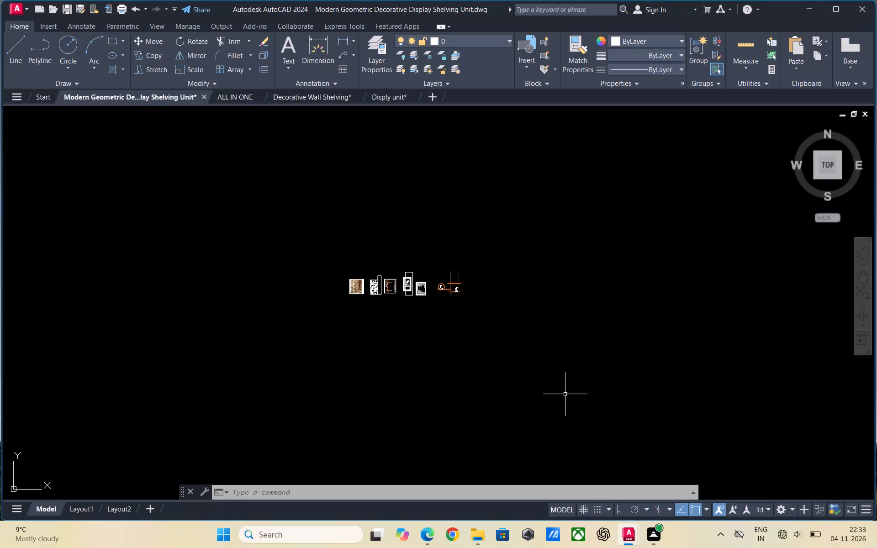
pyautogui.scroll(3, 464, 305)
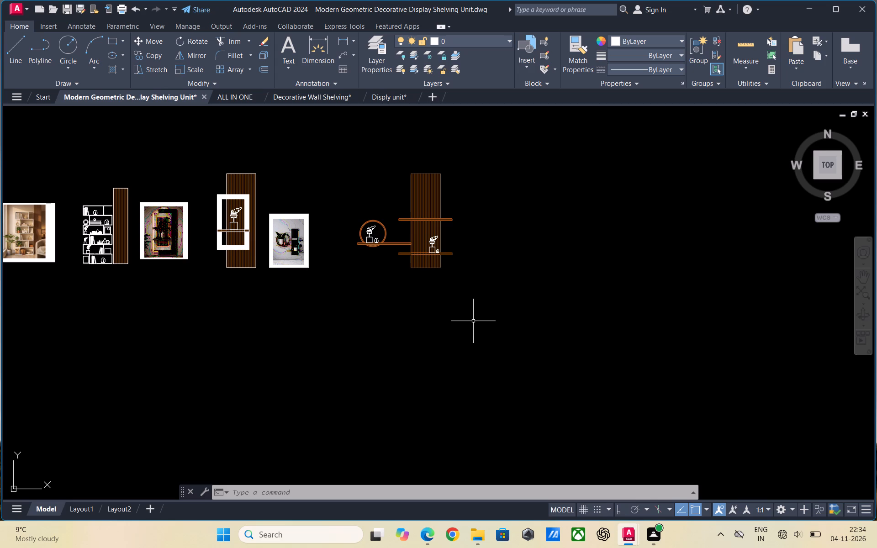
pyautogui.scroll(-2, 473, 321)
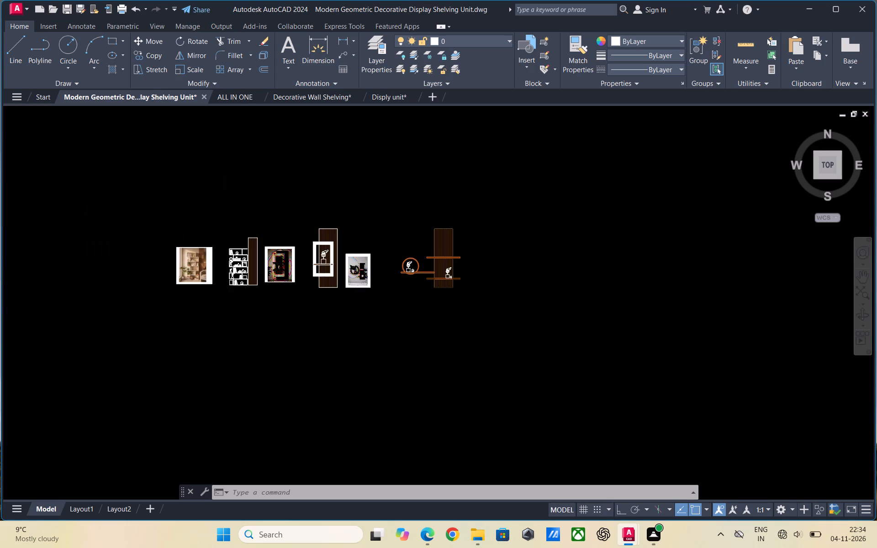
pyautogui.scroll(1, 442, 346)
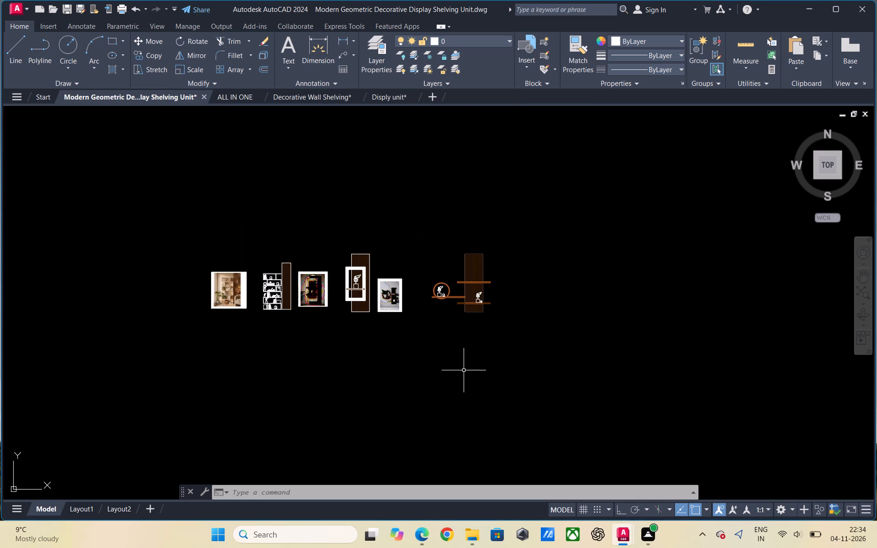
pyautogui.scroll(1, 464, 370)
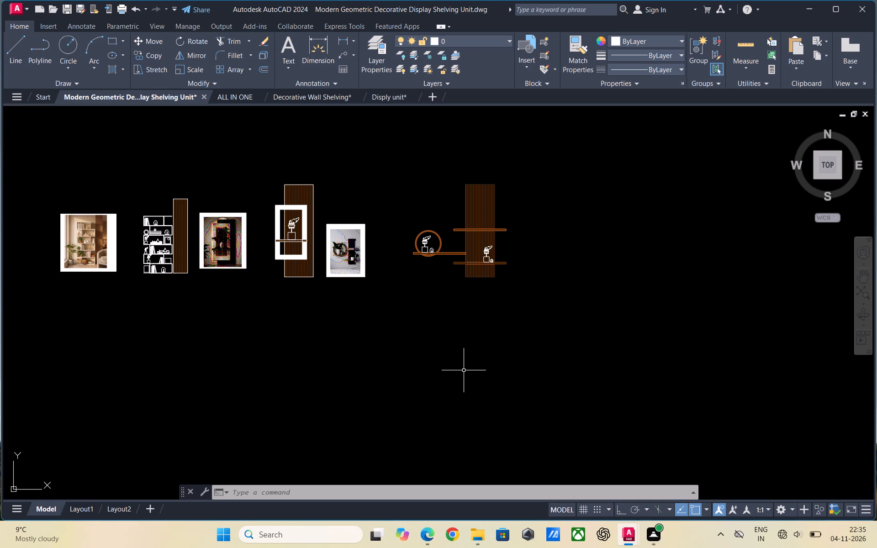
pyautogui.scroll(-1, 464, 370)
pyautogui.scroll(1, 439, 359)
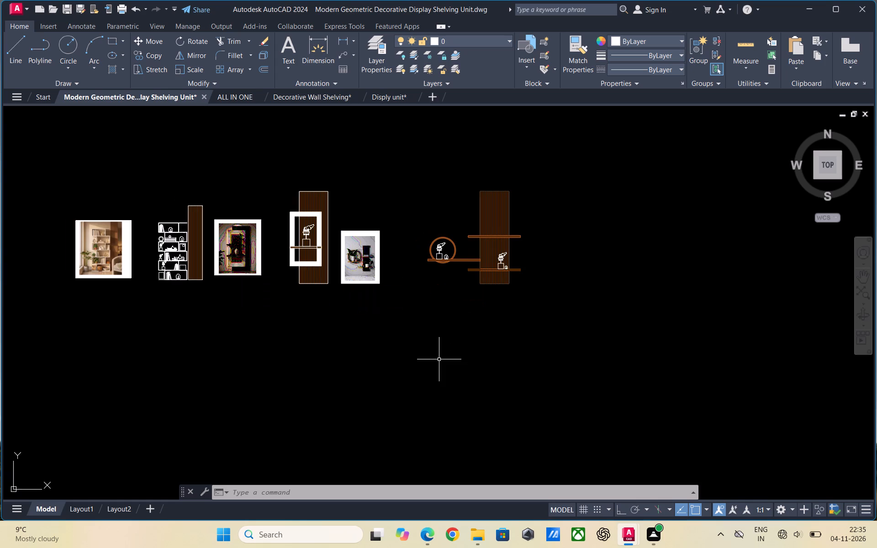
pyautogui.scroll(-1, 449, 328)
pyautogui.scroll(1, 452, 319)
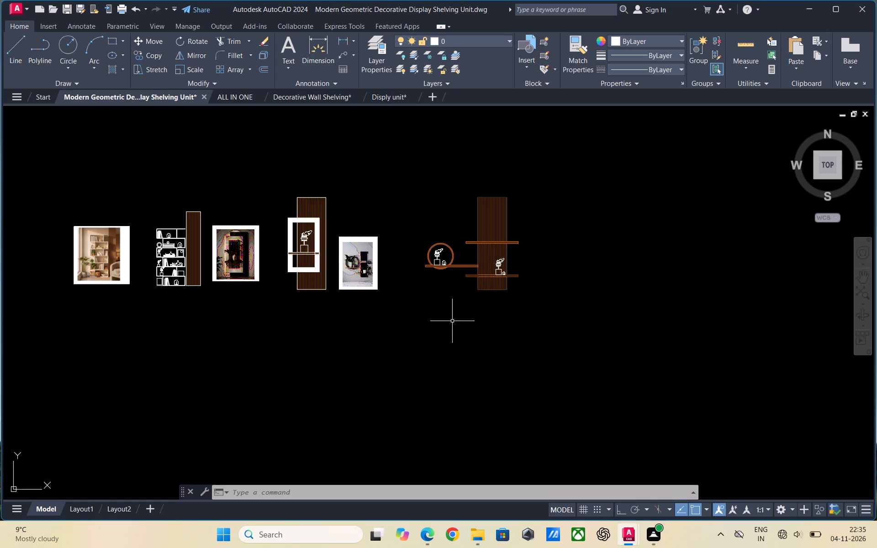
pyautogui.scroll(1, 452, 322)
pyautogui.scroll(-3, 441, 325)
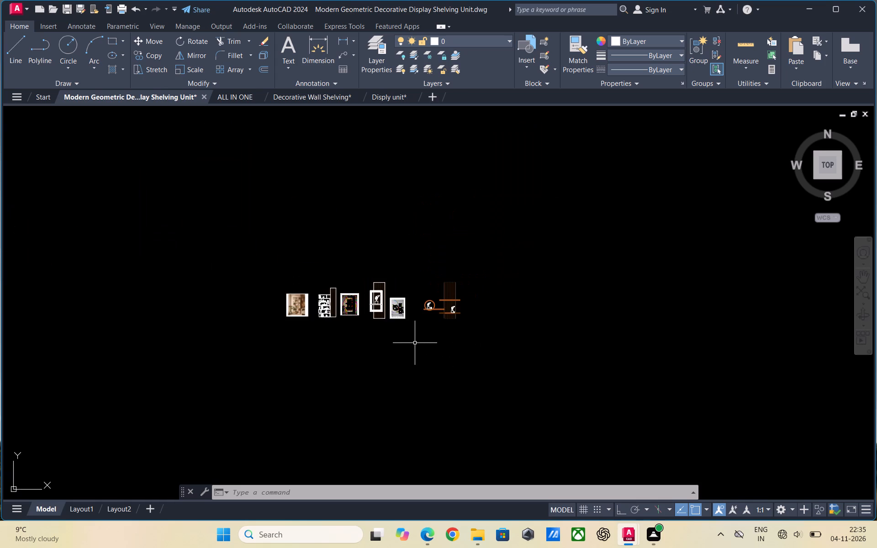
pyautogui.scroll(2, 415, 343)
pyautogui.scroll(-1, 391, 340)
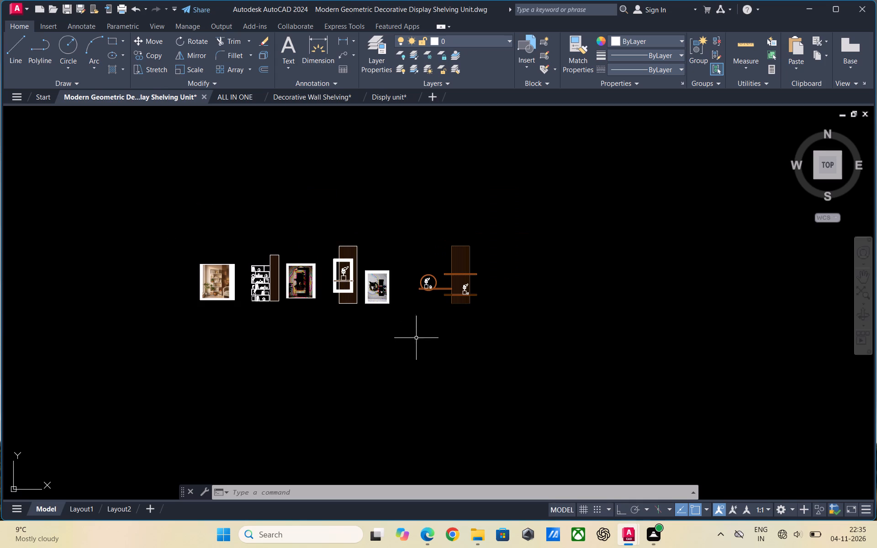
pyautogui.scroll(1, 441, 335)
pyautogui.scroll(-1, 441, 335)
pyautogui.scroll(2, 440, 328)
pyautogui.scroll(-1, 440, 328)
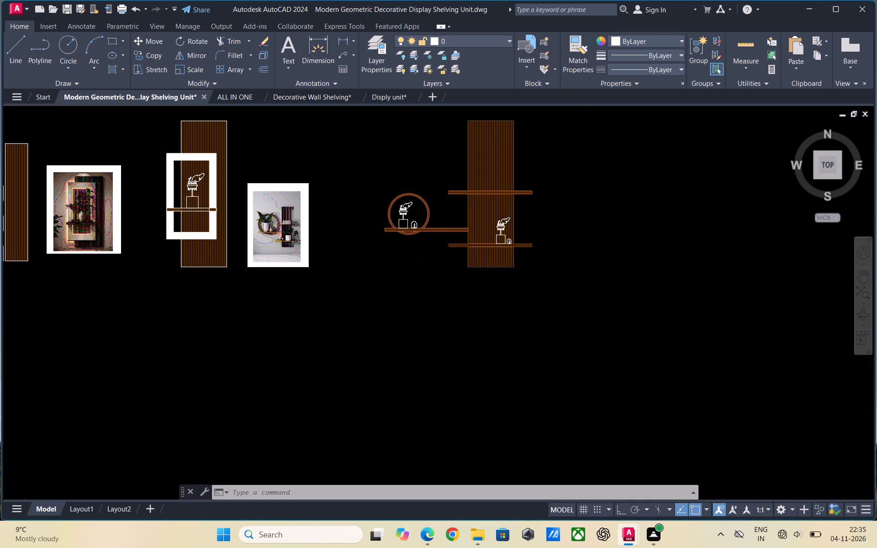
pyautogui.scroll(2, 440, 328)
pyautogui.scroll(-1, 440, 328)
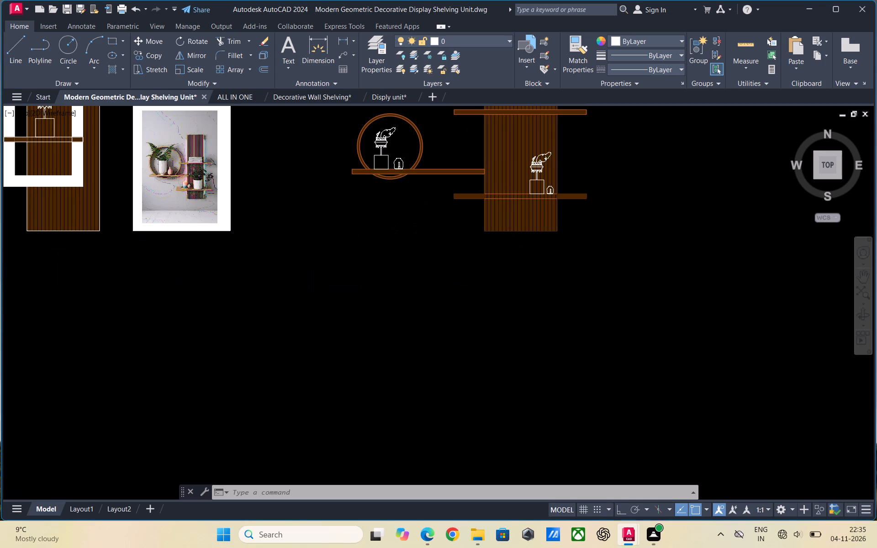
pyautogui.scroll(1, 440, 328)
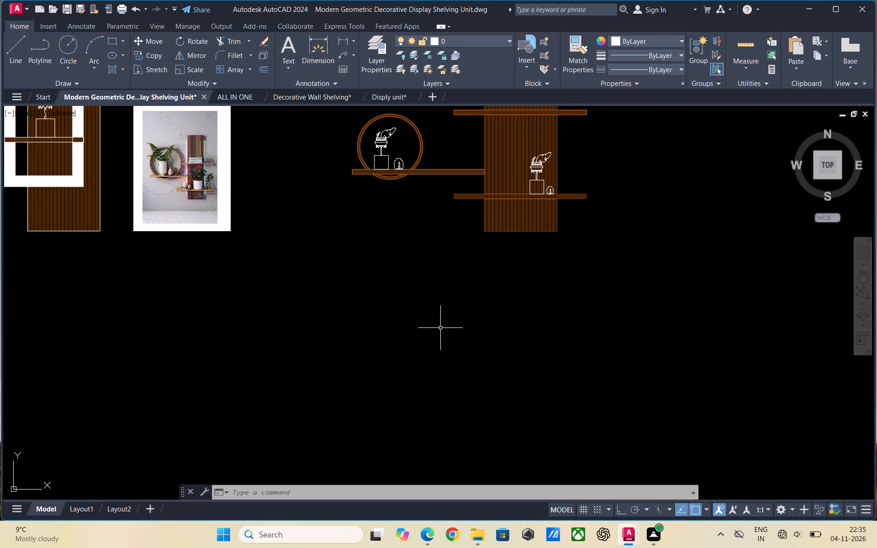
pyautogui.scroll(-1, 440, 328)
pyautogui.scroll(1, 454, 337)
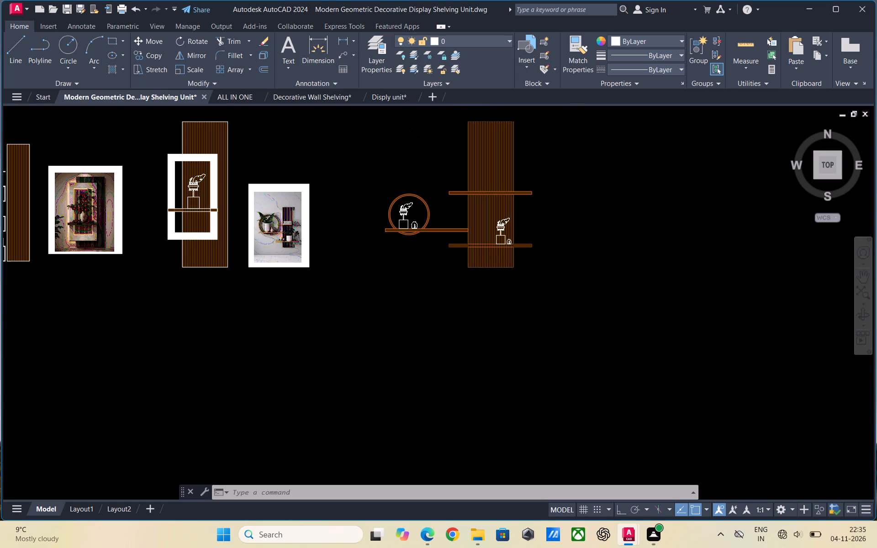
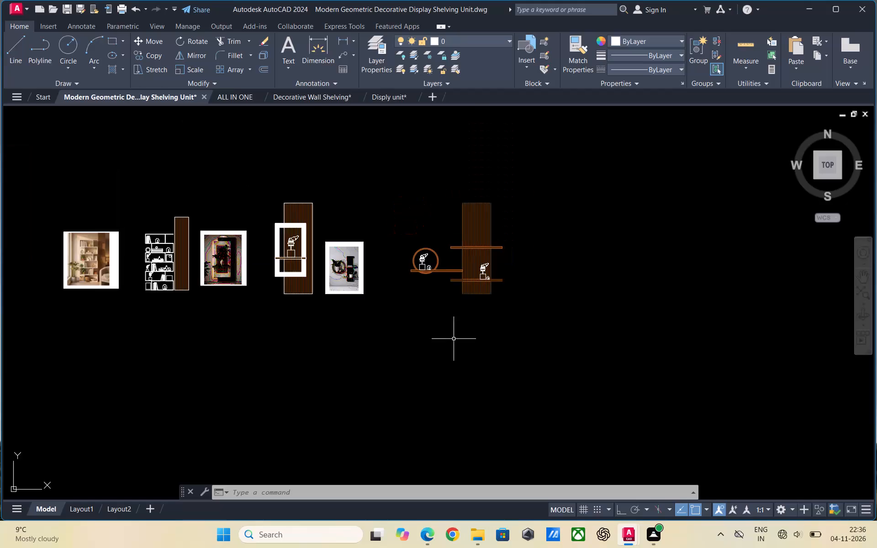
# Examine the furnished wall shelf unit with its round shelf and slatted panel, comparing it with the reference image.
pyautogui.scroll(3, 487, 322)
pyautogui.scroll(-2, 507, 351)
pyautogui.scroll(1, 465, 254)
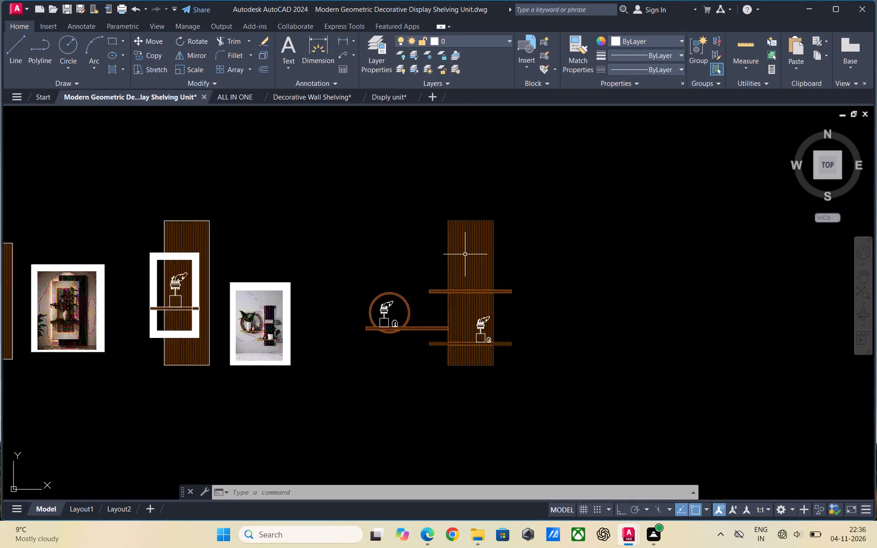
pyautogui.scroll(1, 465, 254)
pyautogui.scroll(-1, 465, 254)
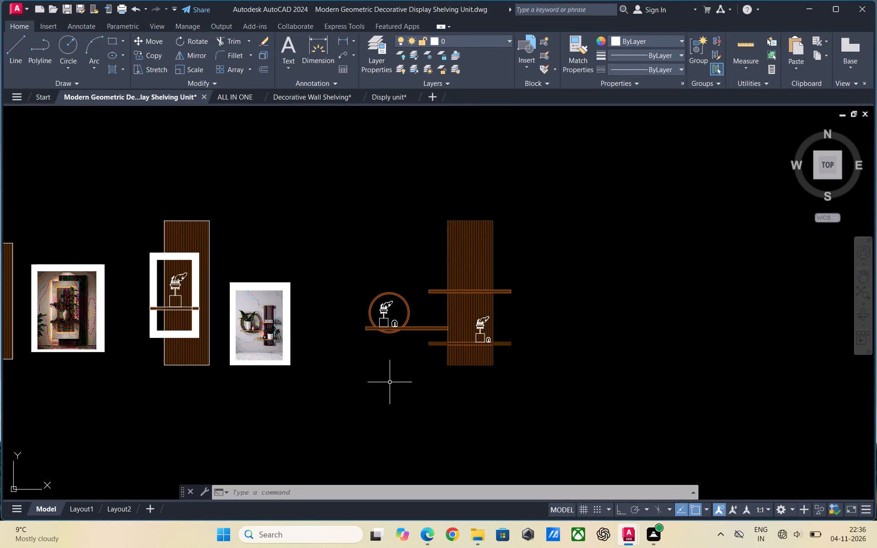
pyautogui.scroll(-1, 431, 369)
pyautogui.scroll(2, 431, 369)
pyautogui.scroll(-1, 431, 369)
pyautogui.scroll(2, 431, 369)
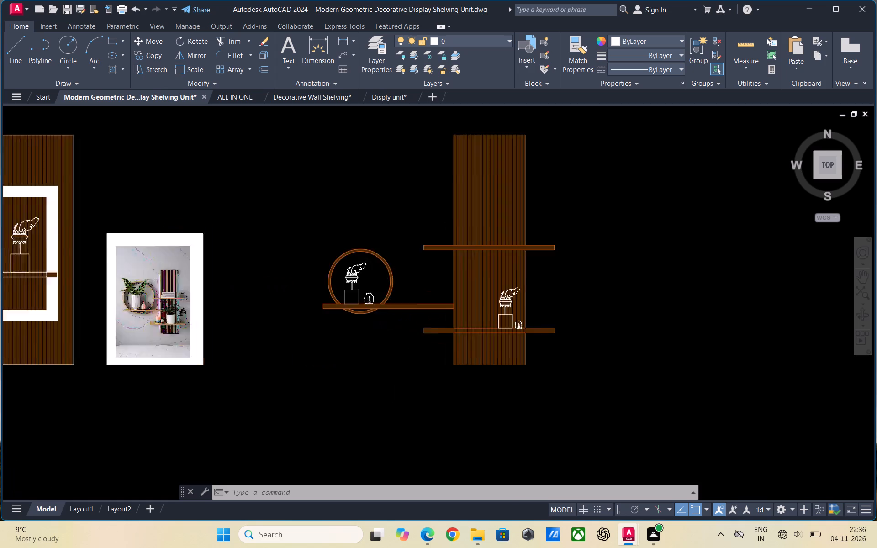
pyautogui.scroll(-1, 431, 369)
pyautogui.scroll(-1, 508, 368)
pyautogui.scroll(1, 465, 372)
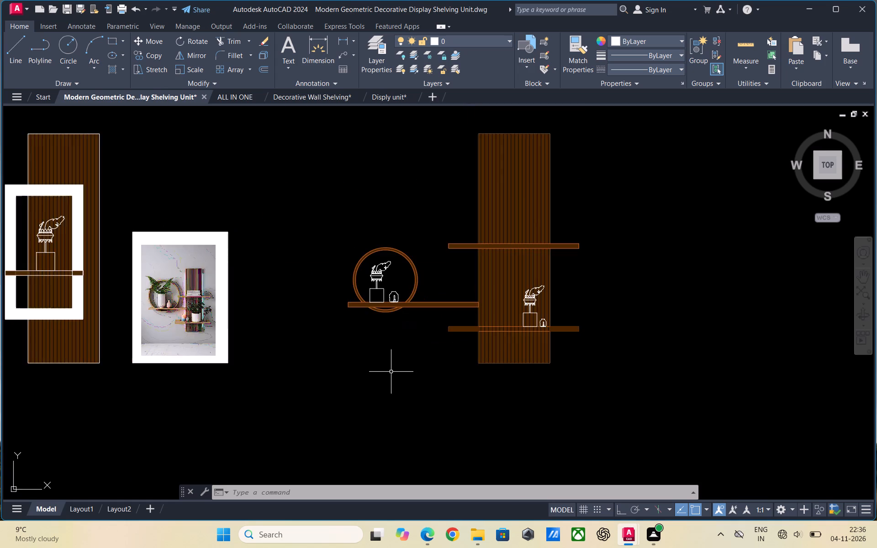
pyautogui.scroll(-2, 391, 372)
pyautogui.scroll(2, 433, 384)
pyautogui.scroll(-1, 542, 380)
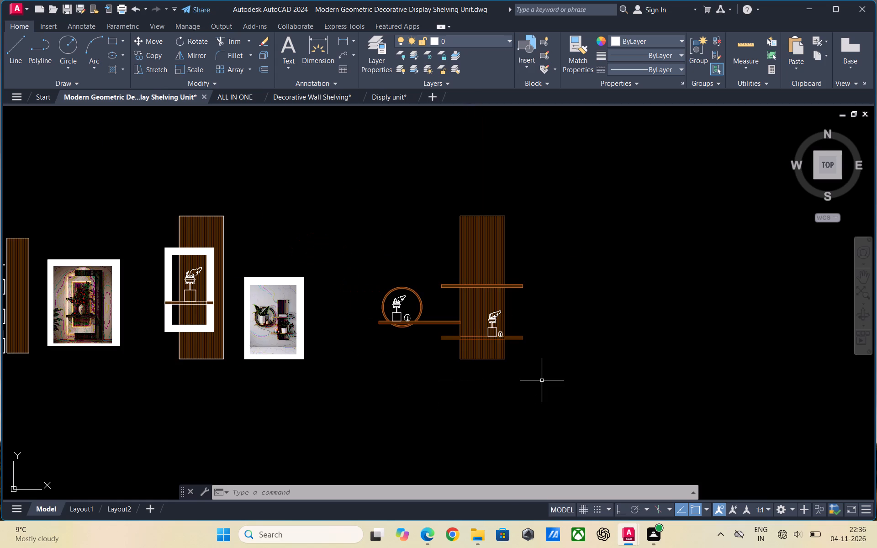
pyautogui.scroll(1, 522, 371)
pyautogui.scroll(-1, 453, 369)
pyautogui.scroll(1, 530, 394)
pyautogui.scroll(-1, 553, 396)
pyautogui.scroll(1, 499, 401)
pyautogui.scroll(-1, 473, 401)
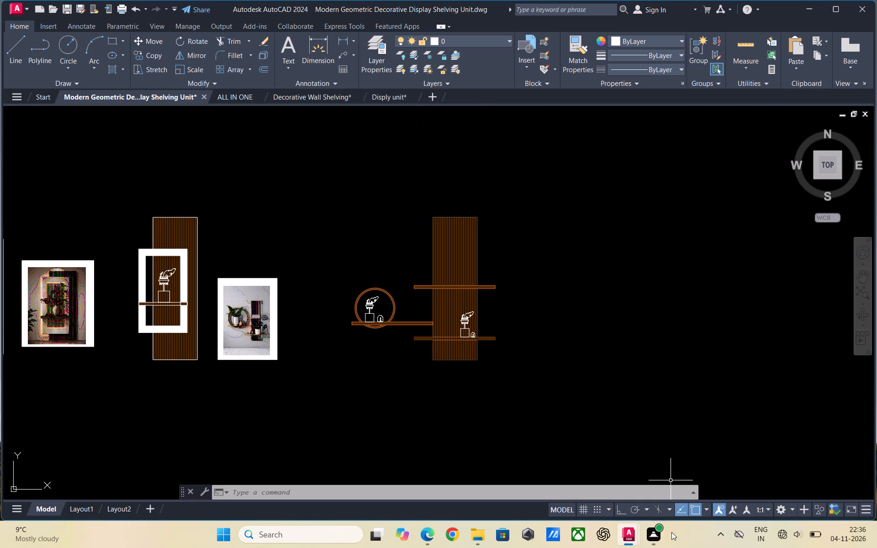
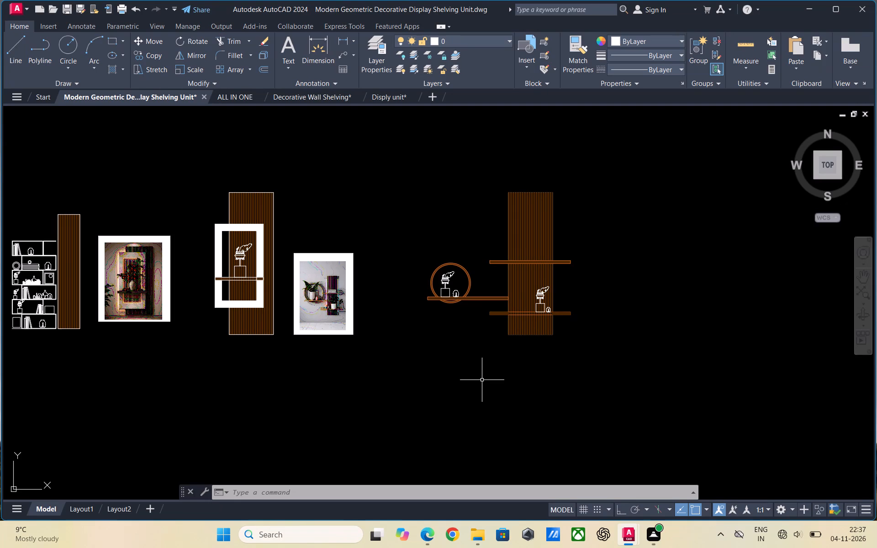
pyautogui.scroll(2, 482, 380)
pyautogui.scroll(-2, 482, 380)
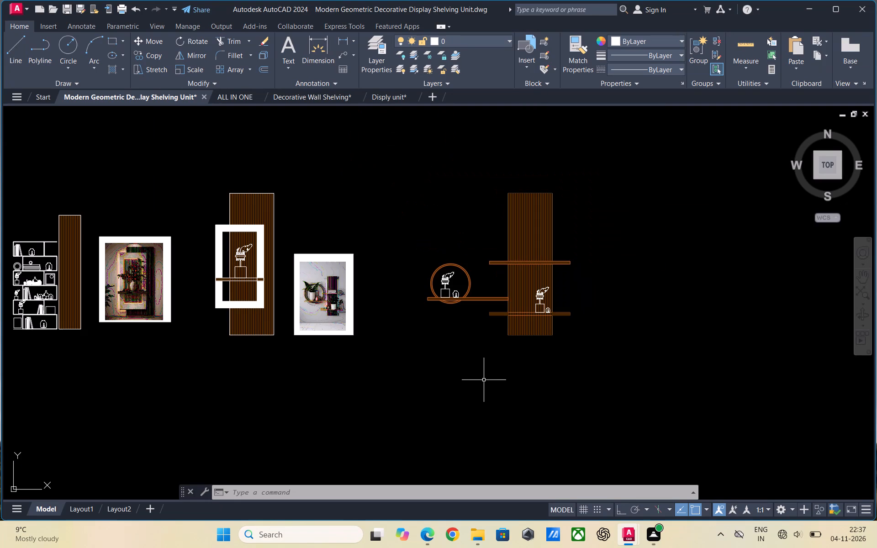
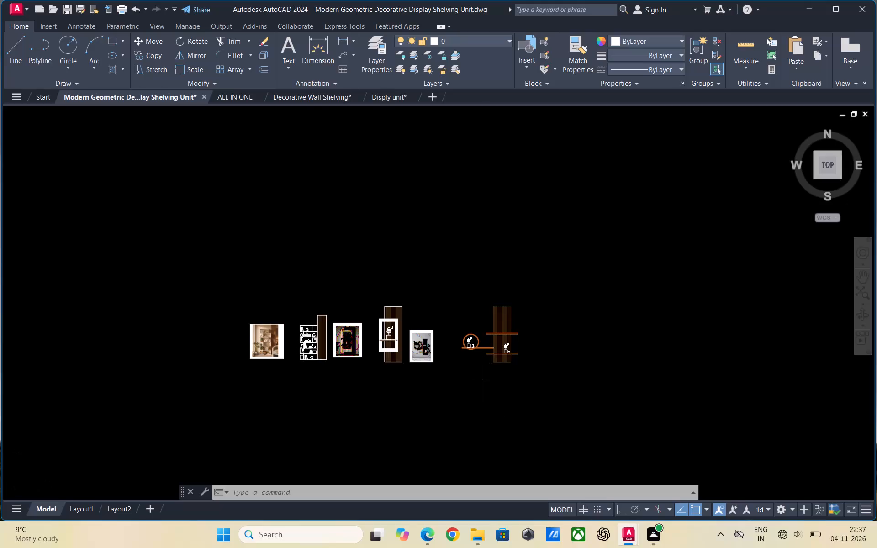
# Review the completed wall shelf unit and the neighbouring shelving drawings alongside their reference images.
pyautogui.scroll(2, 498, 413)
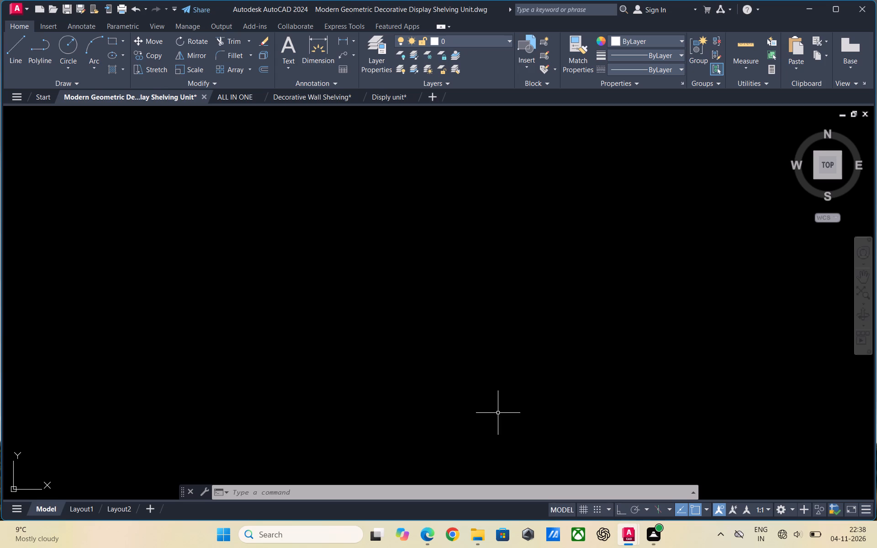
pyautogui.scroll(-2, 498, 413)
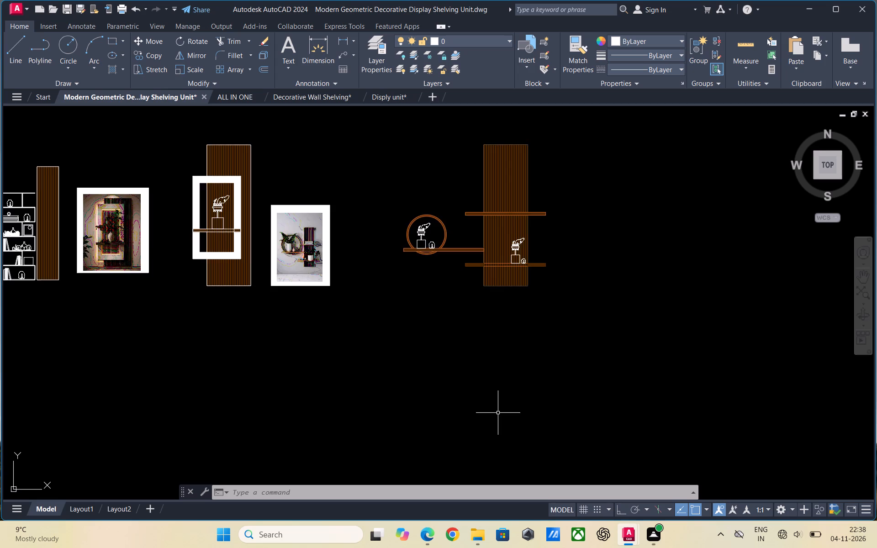
pyautogui.scroll(-1, 475, 356)
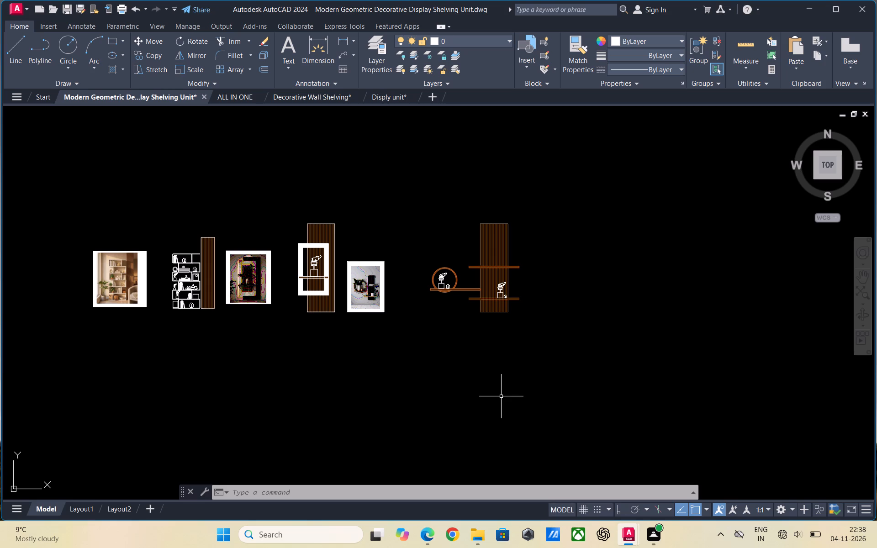
pyautogui.scroll(-1, 501, 396)
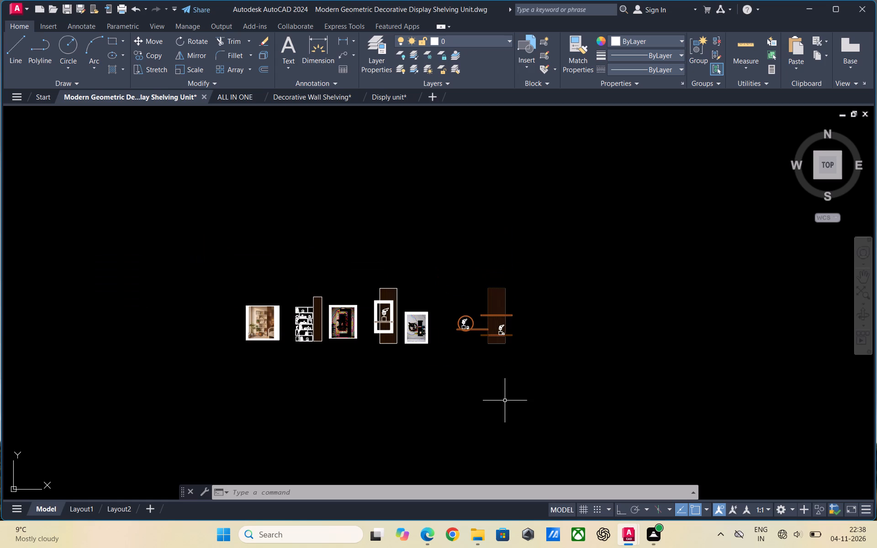
pyautogui.scroll(-1, 505, 400)
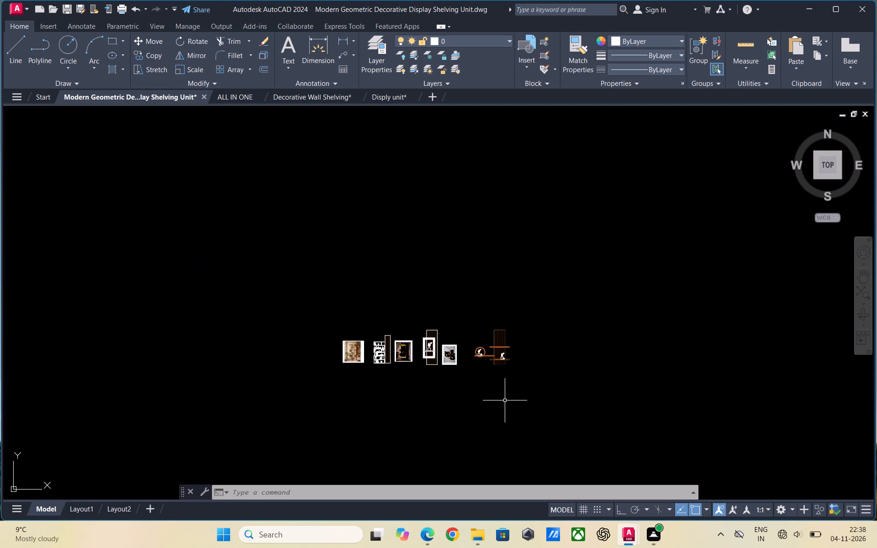
pyautogui.scroll(-2, 505, 400)
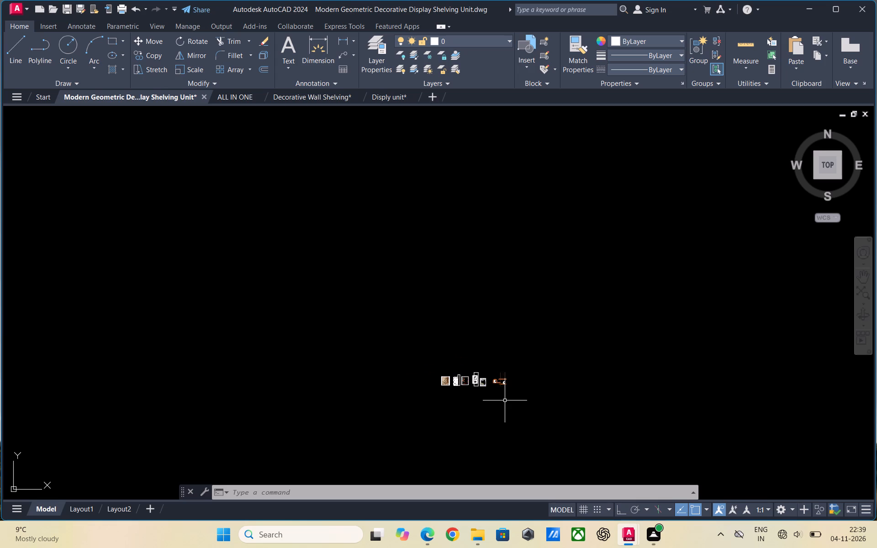
pyautogui.scroll(-1, 505, 400)
pyautogui.scroll(2, 504, 414)
pyautogui.scroll(-2, 504, 414)
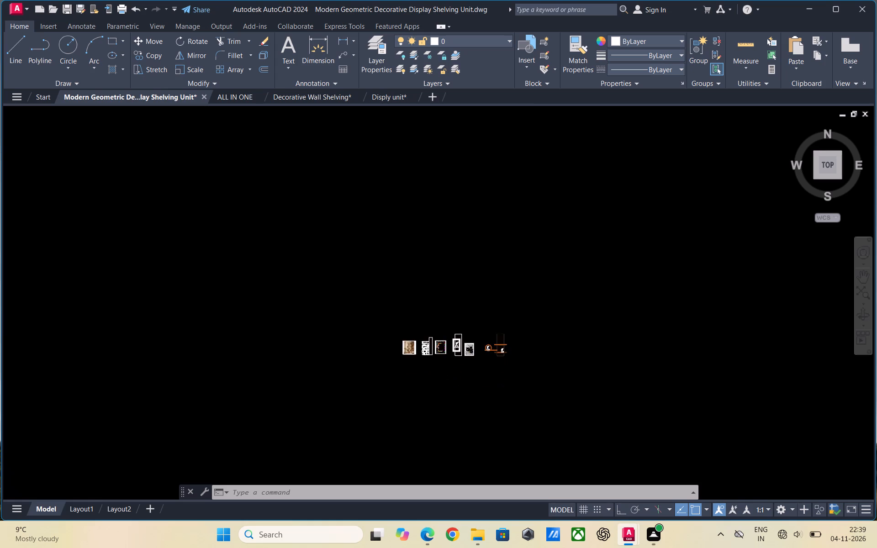
pyautogui.scroll(2, 471, 372)
pyautogui.scroll(3, 517, 423)
pyautogui.scroll(-2, 383, 342)
pyautogui.scroll(4, 454, 404)
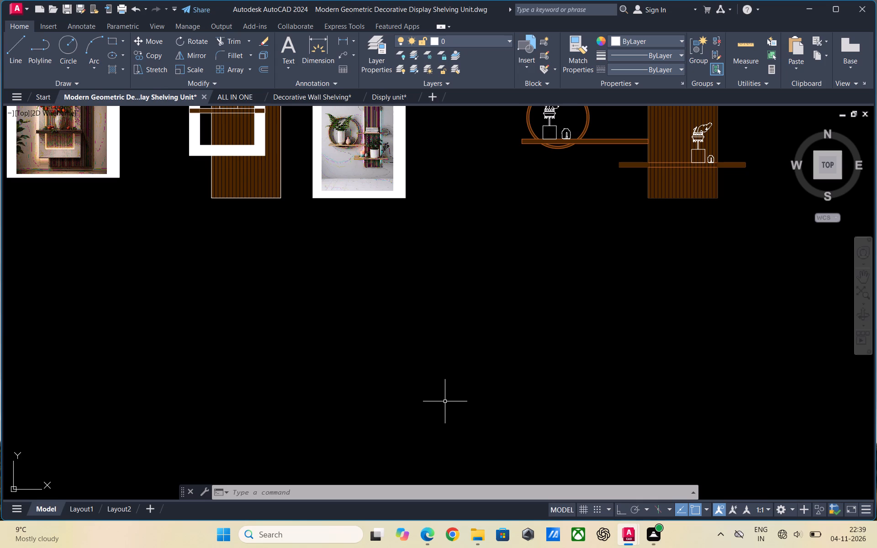
pyautogui.scroll(-1, 445, 401)
pyautogui.scroll(2, 445, 401)
pyautogui.scroll(-3, 445, 401)
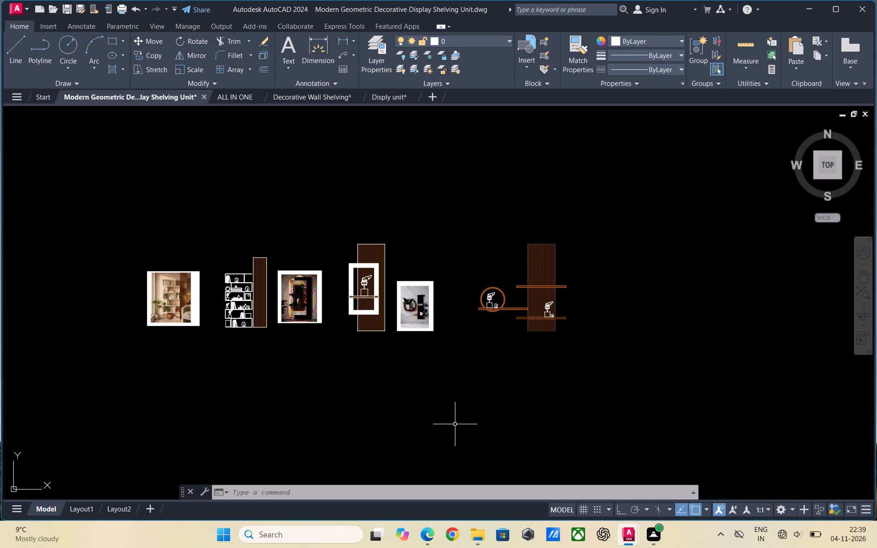
pyautogui.scroll(1, 455, 424)
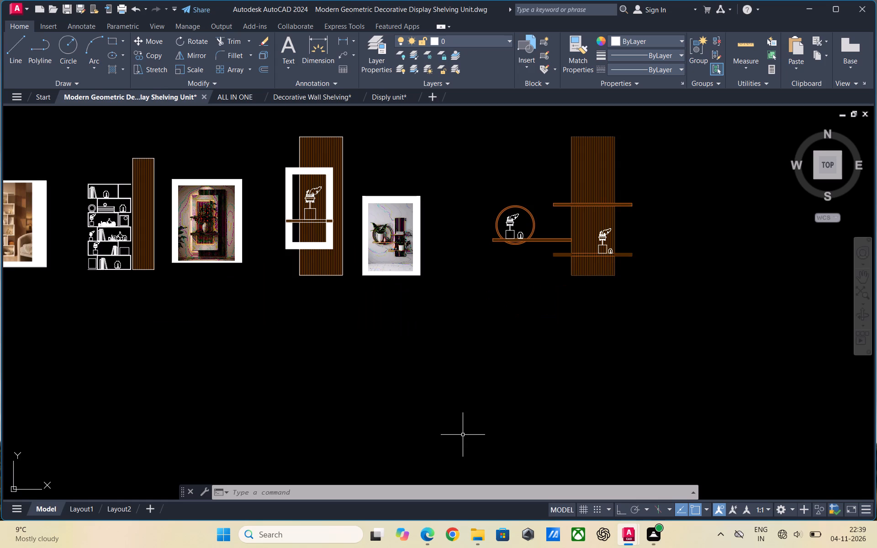
pyautogui.scroll(-2, 469, 431)
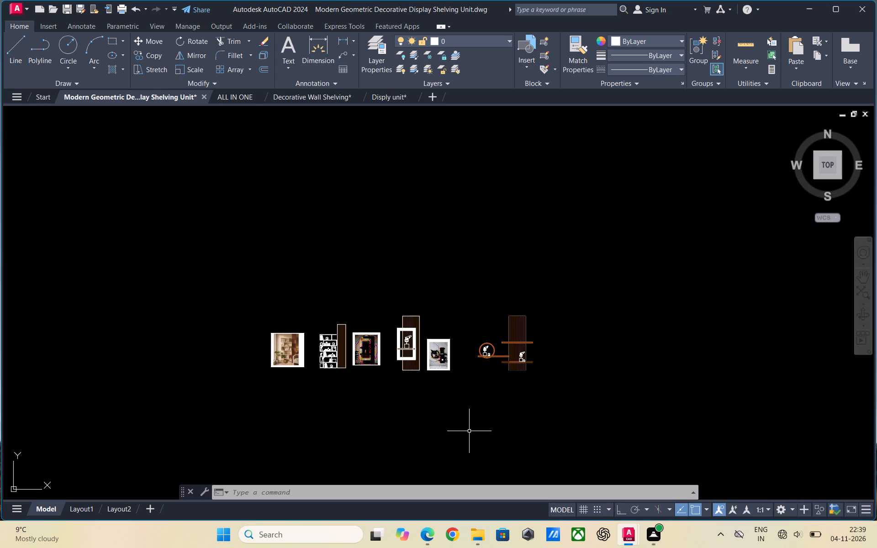
pyautogui.scroll(-1, 469, 431)
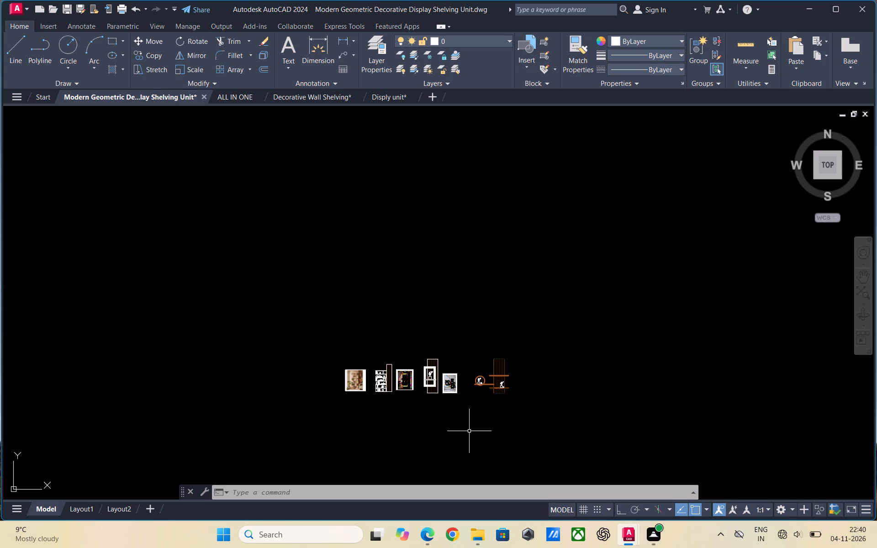
pyautogui.scroll(3, 469, 431)
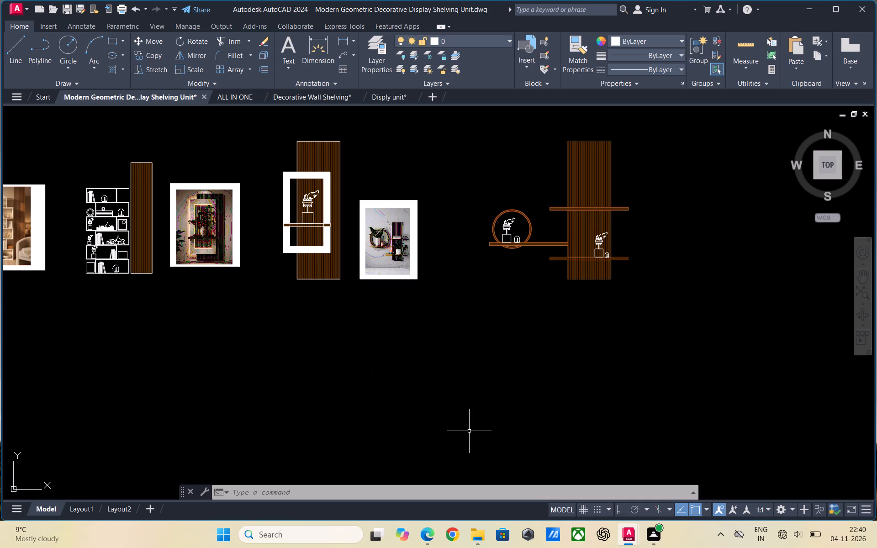
pyautogui.scroll(-1, 469, 431)
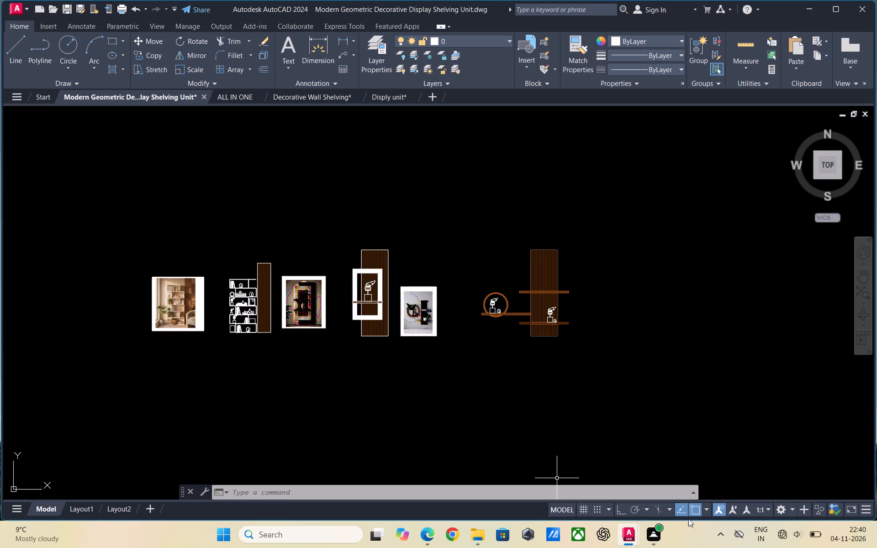
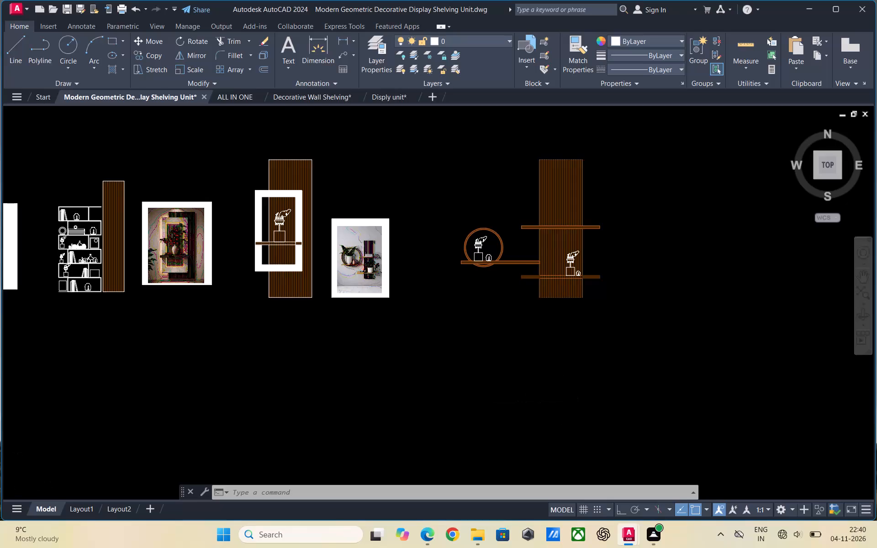
# Capture a rectangular screen snip covering all the shelving drawings and their reference images.
pyautogui.press('Print')
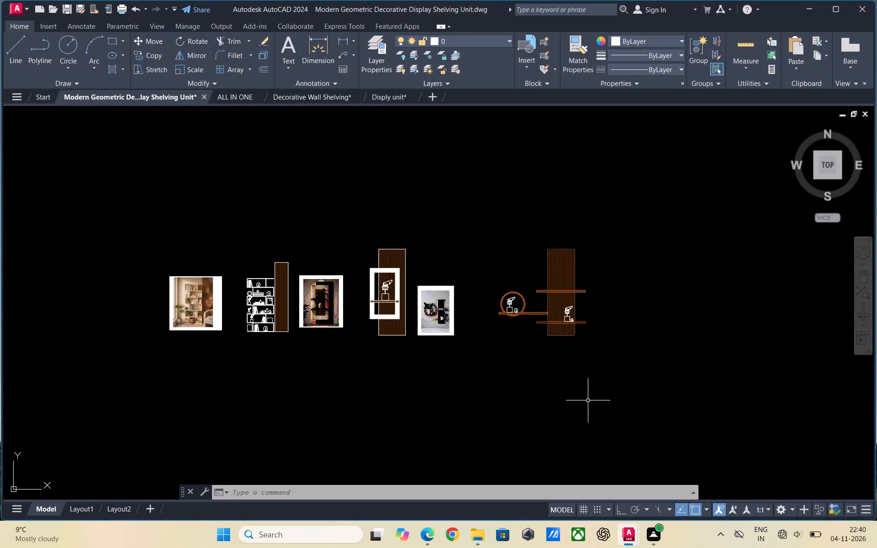
pyautogui.moveTo(95, 201); pyautogui.dragTo(495, 255)
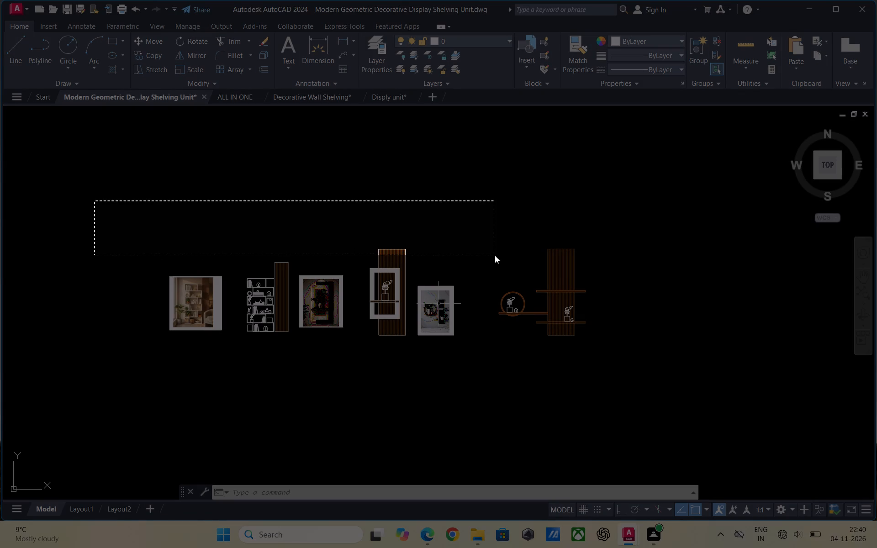
pyautogui.moveTo(495, 255); pyautogui.dragTo(621, 396)
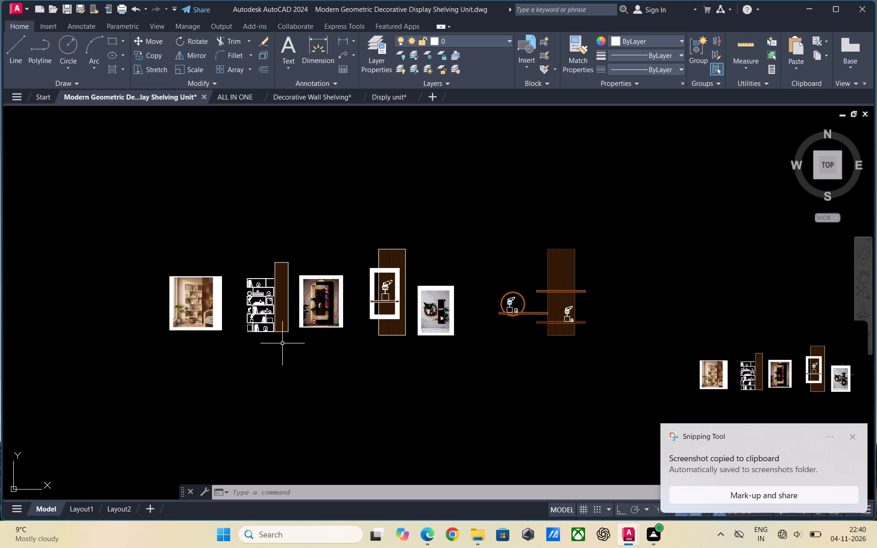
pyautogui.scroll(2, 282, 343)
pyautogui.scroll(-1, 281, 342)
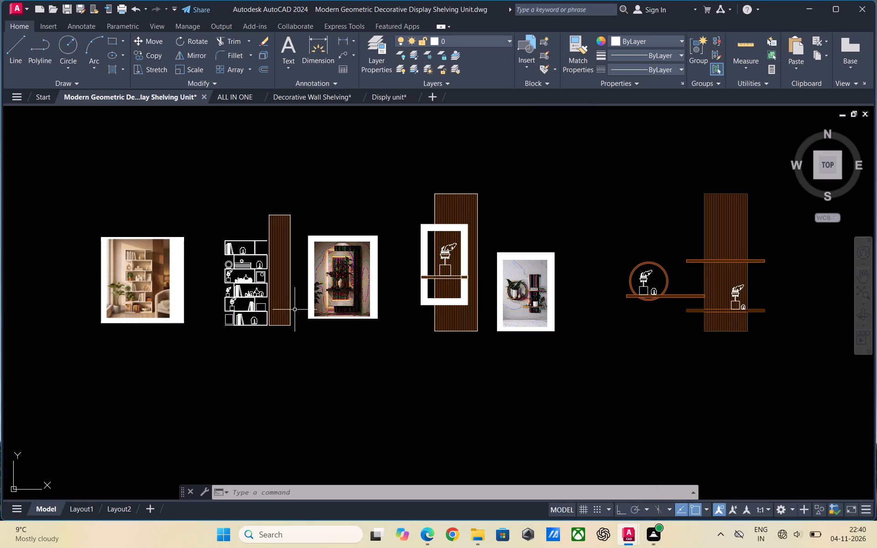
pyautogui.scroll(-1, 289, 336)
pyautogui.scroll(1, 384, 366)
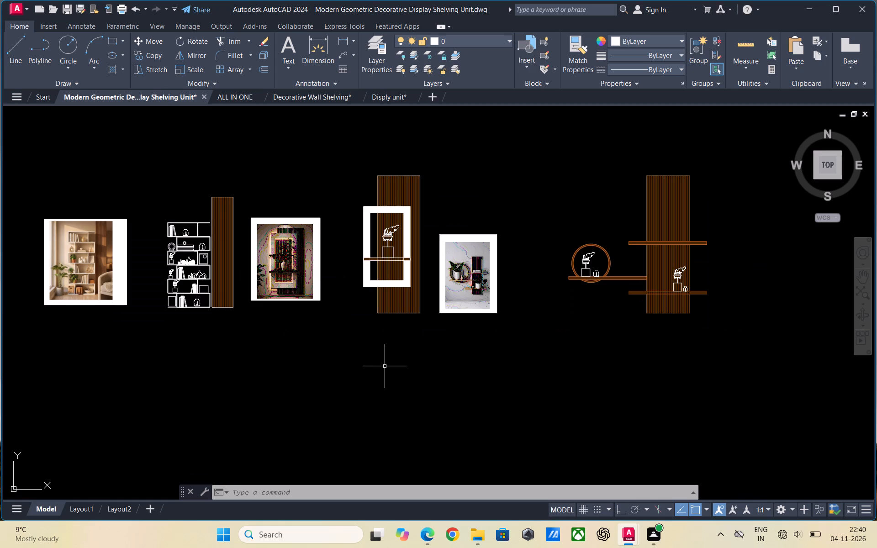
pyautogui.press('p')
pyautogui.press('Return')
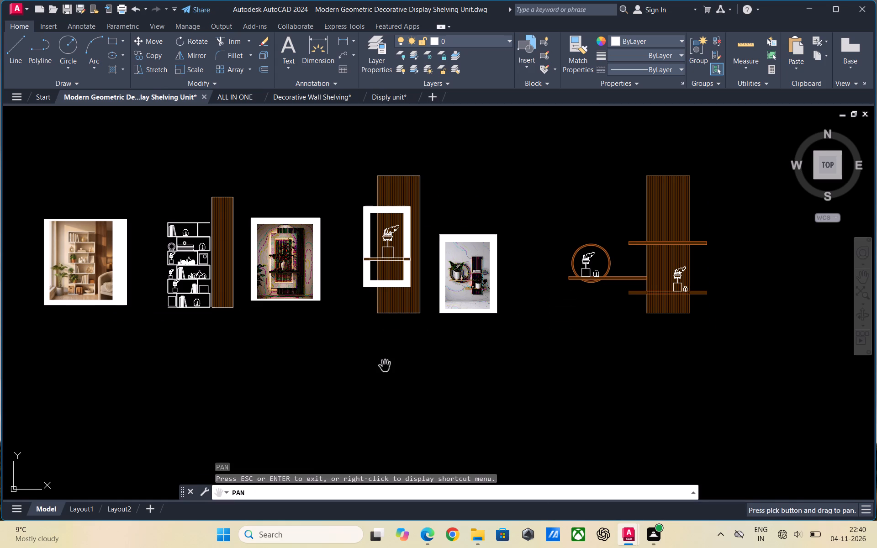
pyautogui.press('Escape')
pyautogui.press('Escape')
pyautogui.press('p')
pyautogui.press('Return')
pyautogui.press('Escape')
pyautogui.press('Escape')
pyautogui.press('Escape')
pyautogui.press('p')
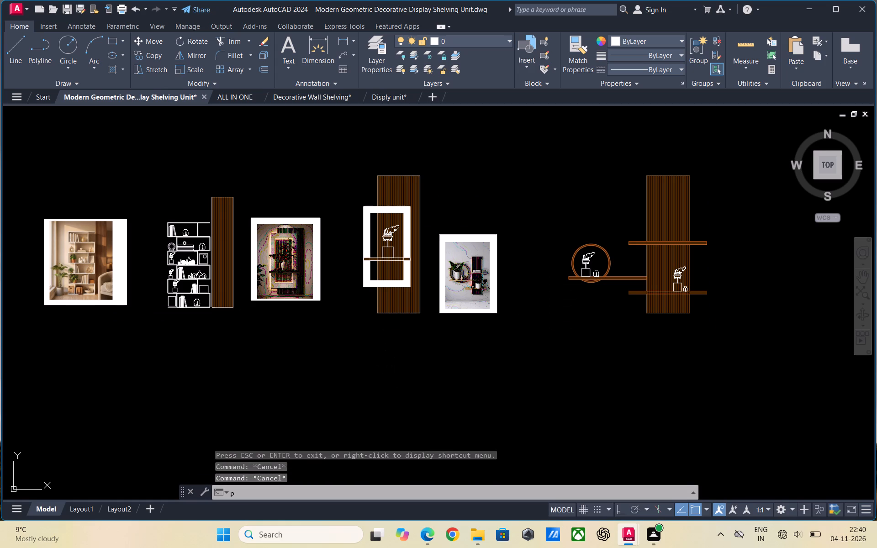
# Check the available Wi-Fi networks in the Windows quick settings.
pyautogui.click(785, 534)
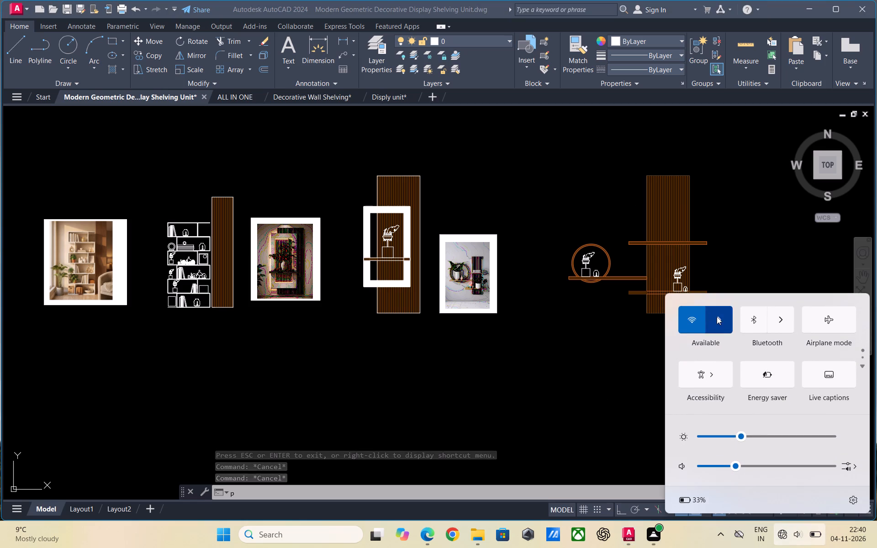
pyautogui.click(717, 316)
pyautogui.press('Escape')
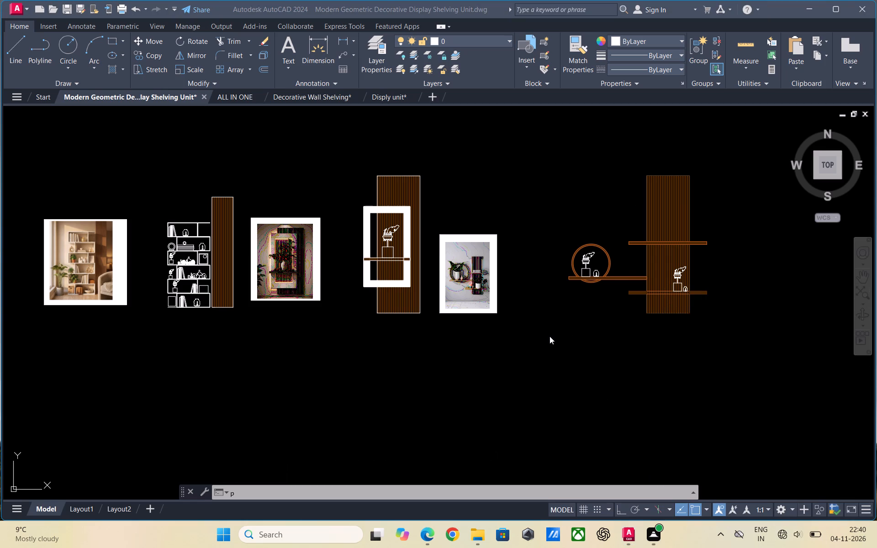
pyautogui.press('Escape')
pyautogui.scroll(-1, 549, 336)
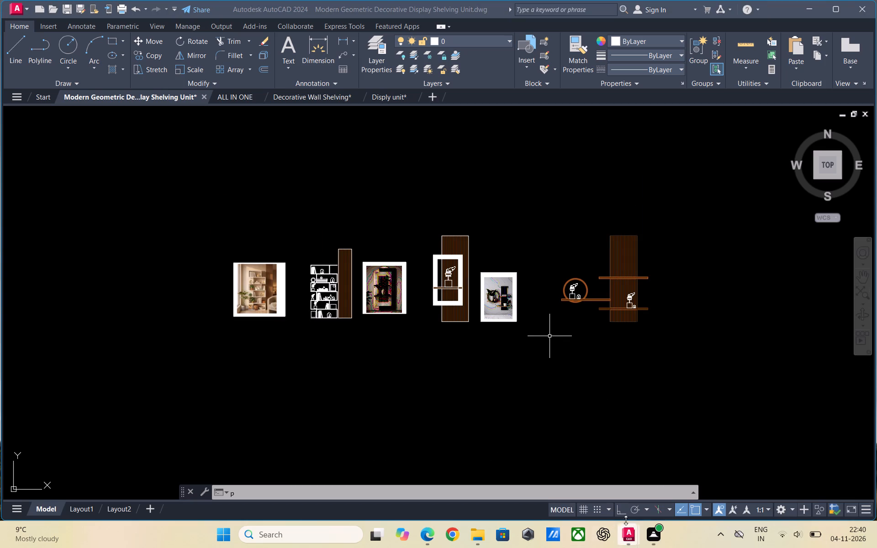